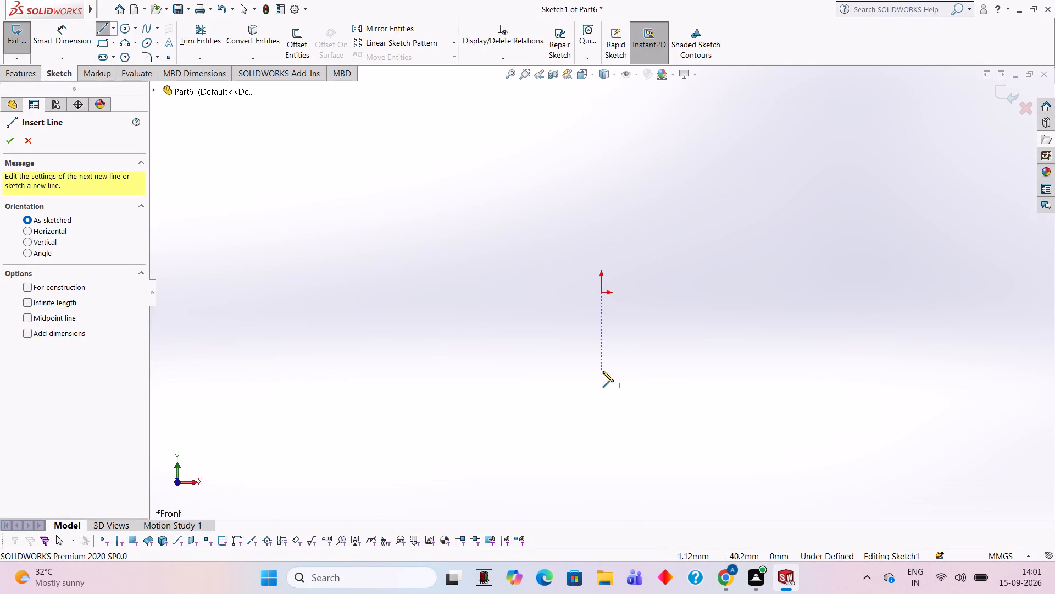
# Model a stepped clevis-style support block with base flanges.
# Sketch a connected line profile from the origin: 42.5 mm right, 18 mm up, 35 mm right, 18 mm down, 42.5 mm right, 14 mm up.
pyautogui.click(602, 291)
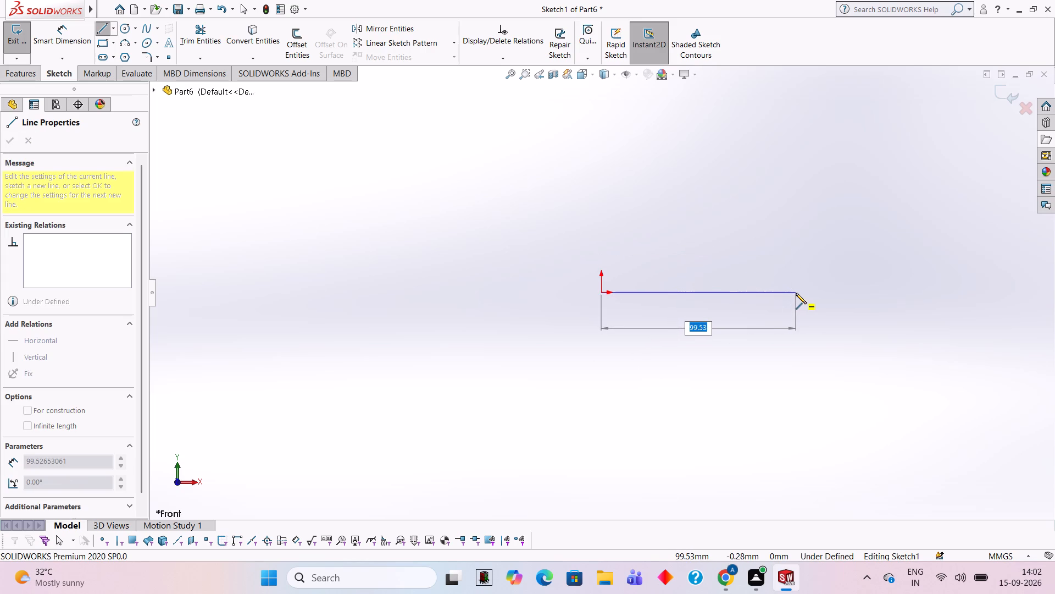
pyautogui.write('42.5')
pyautogui.press('Return')
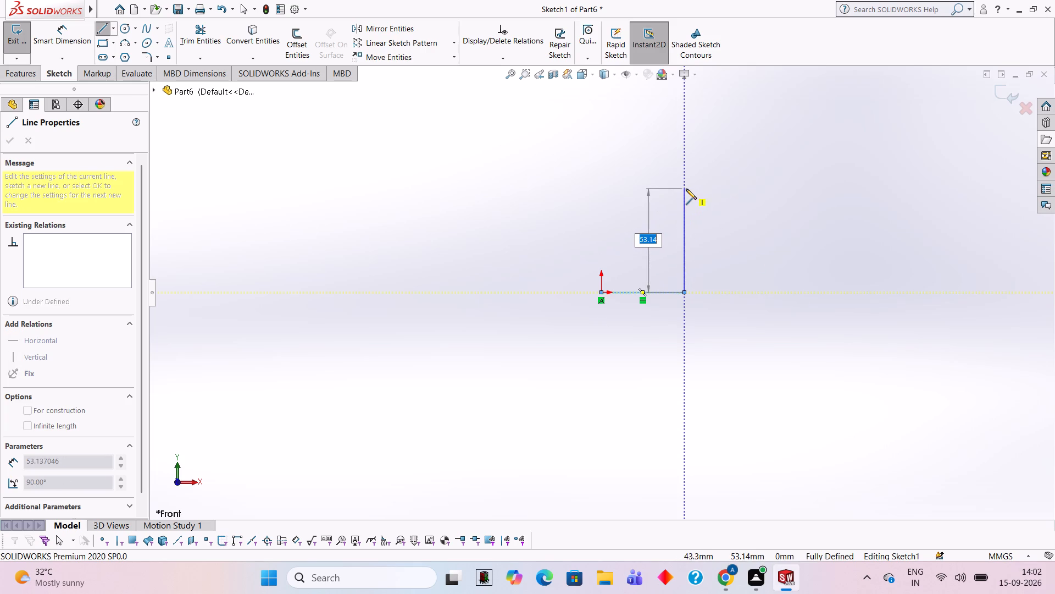
pyautogui.write('18')
pyautogui.press('Return')
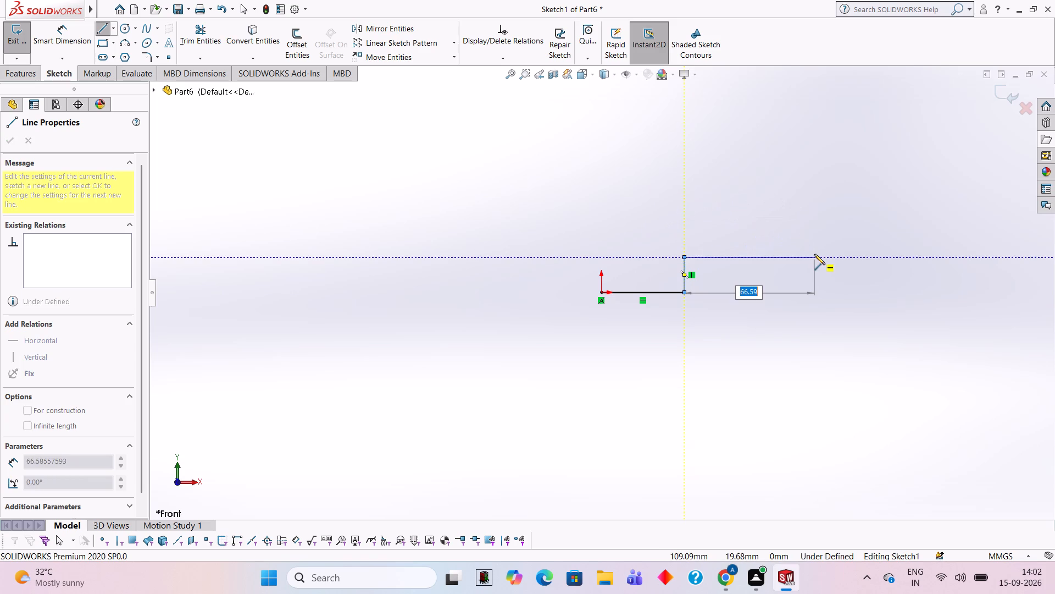
pyautogui.write('35')
pyautogui.press('Return')
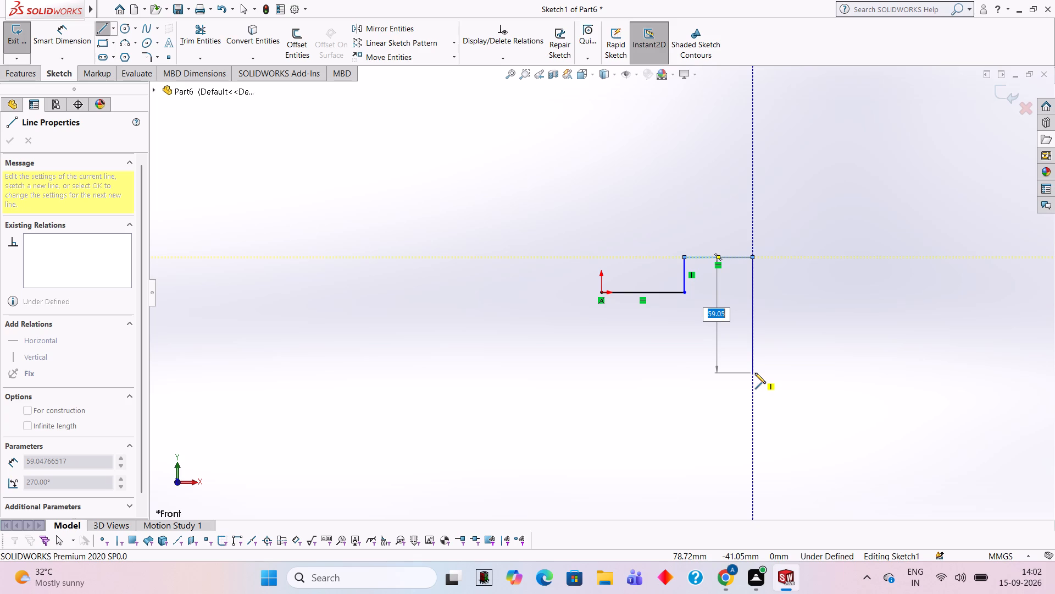
pyautogui.write('18')
pyautogui.press('Return')
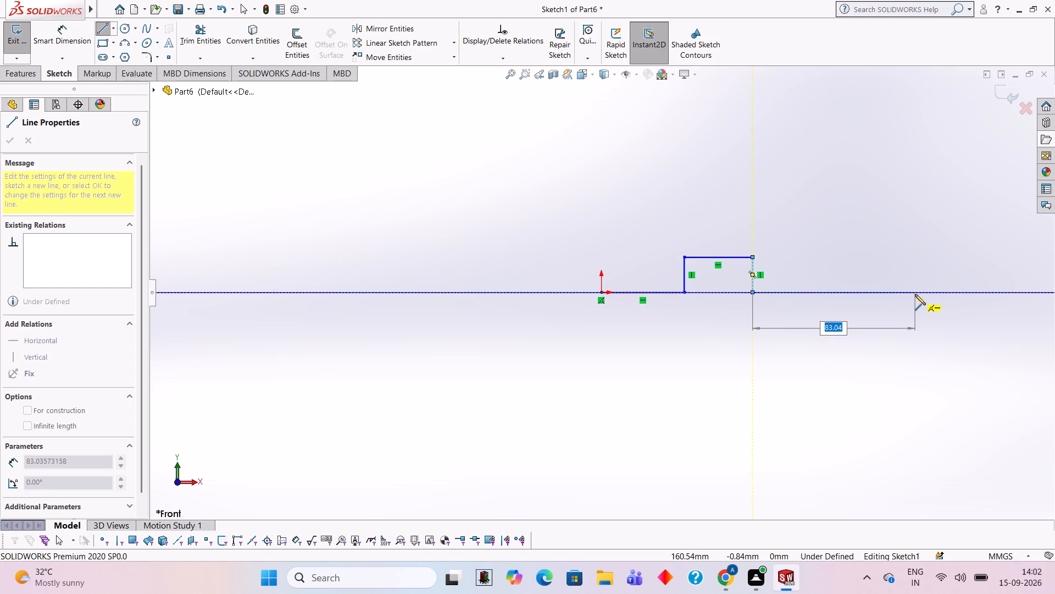
pyautogui.write('42.5')
pyautogui.press('Return')
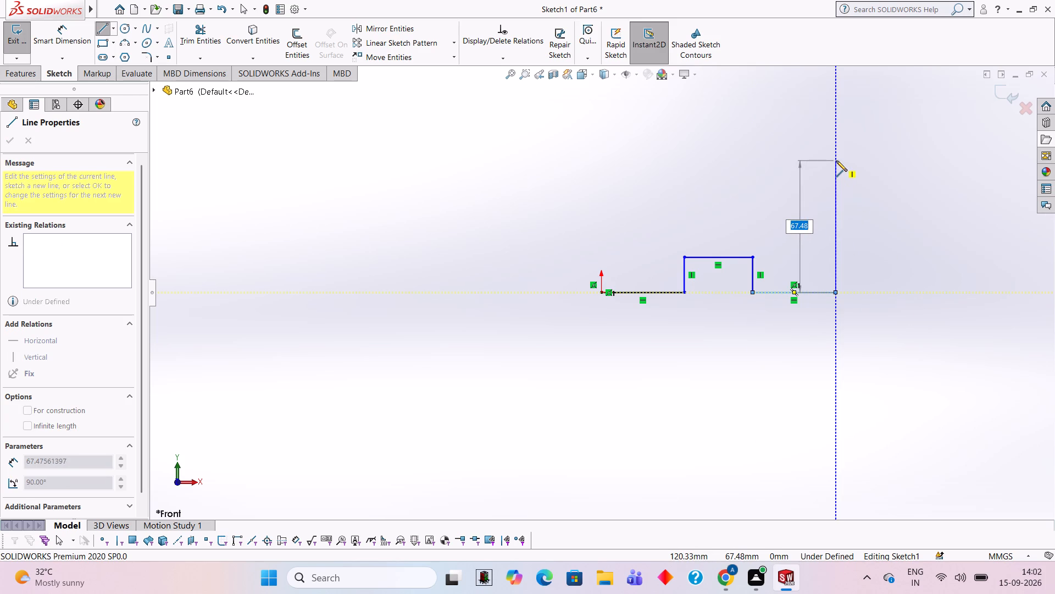
pyautogui.write('14')
pyautogui.press('Return')
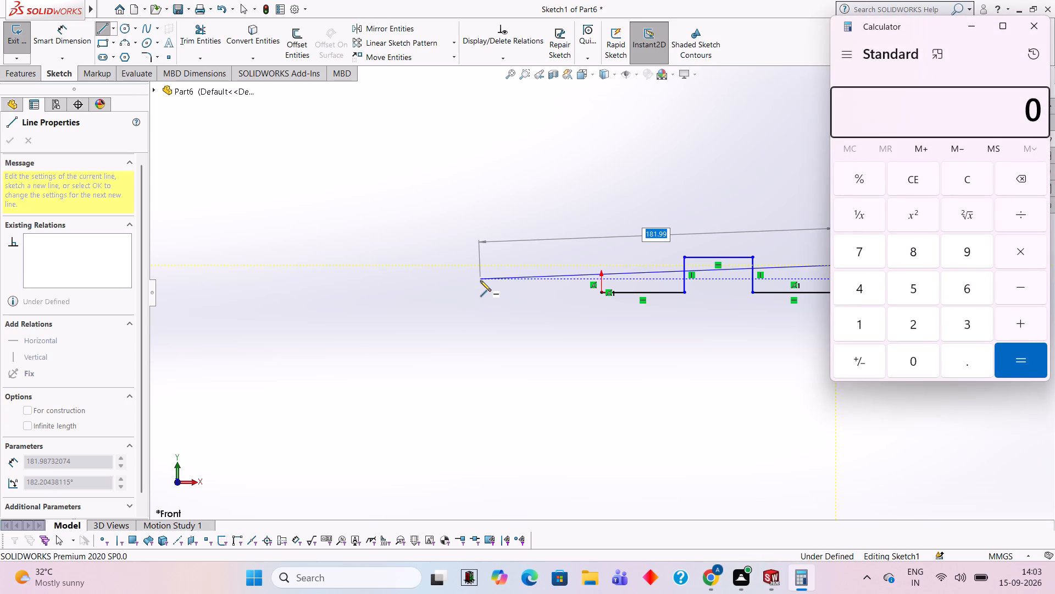
# Work out 60 minus 25 and 35 divided by 2 in Calculator, and close it.
pyautogui.write('60')
pyautogui.press('-')
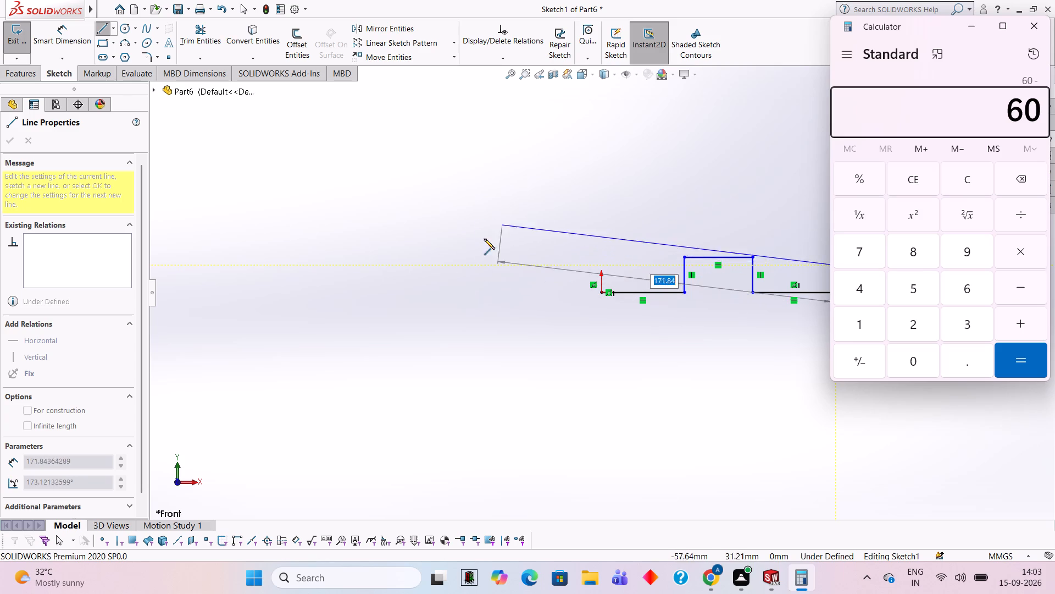
pyautogui.press('2')
pyautogui.press('5')
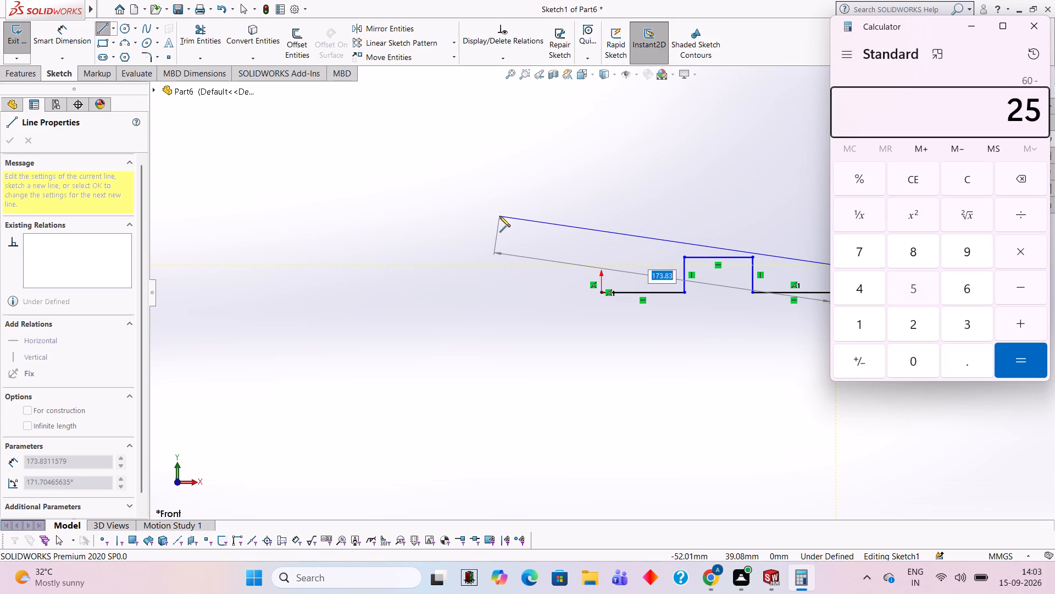
pyautogui.press('Return')
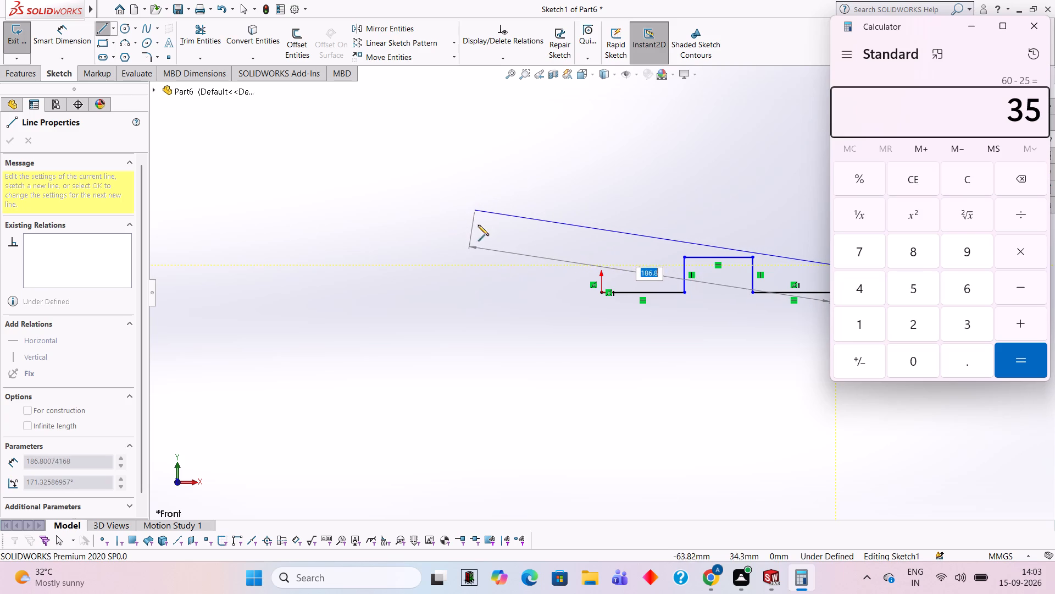
pyautogui.press('Delete')
pyautogui.press('3')
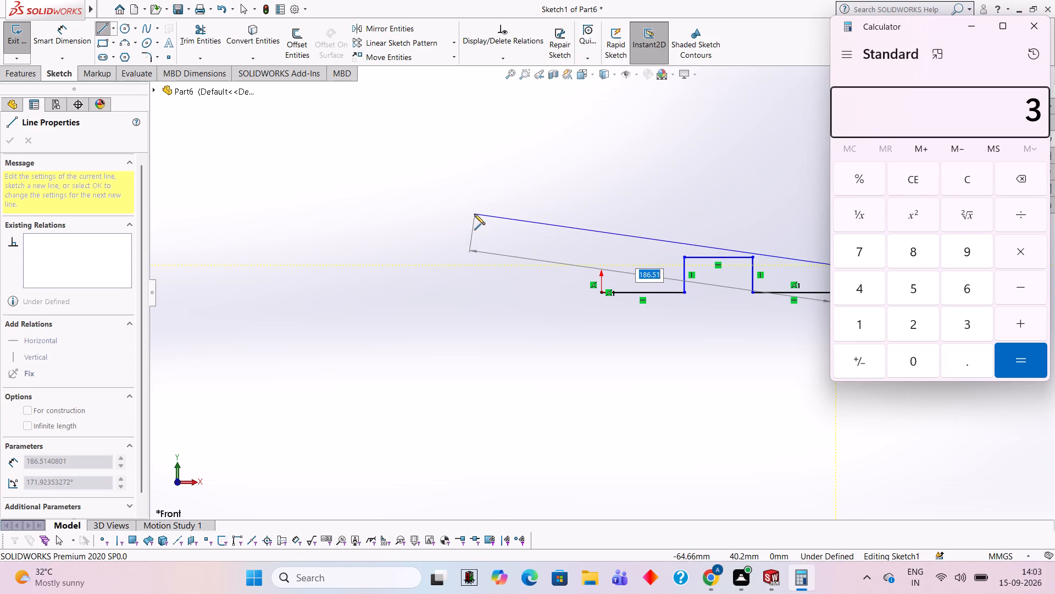
pyautogui.press('5')
pyautogui.press('/')
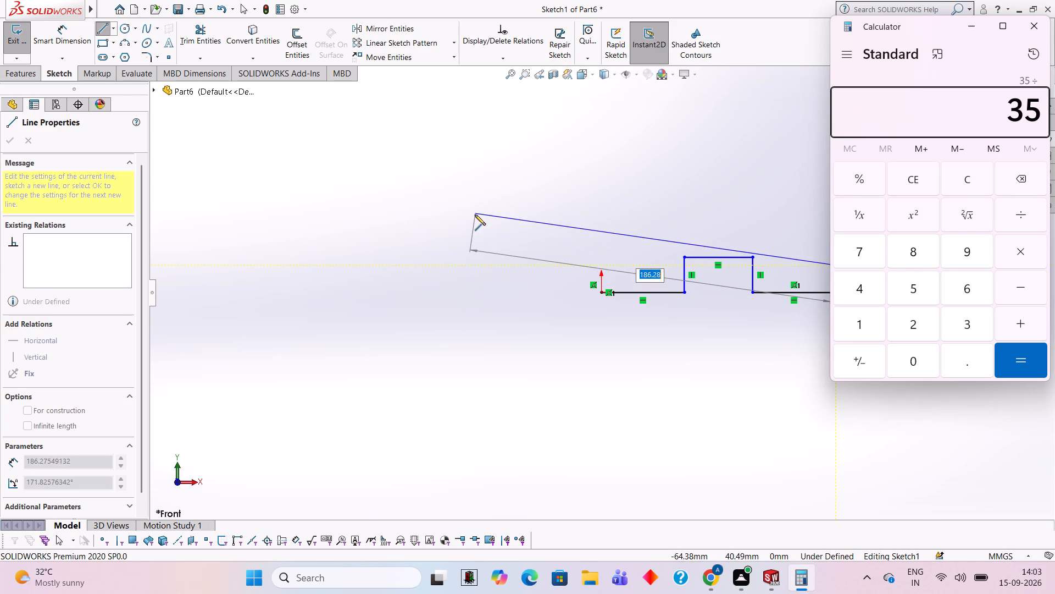
pyautogui.press('2')
pyautogui.press('Return')
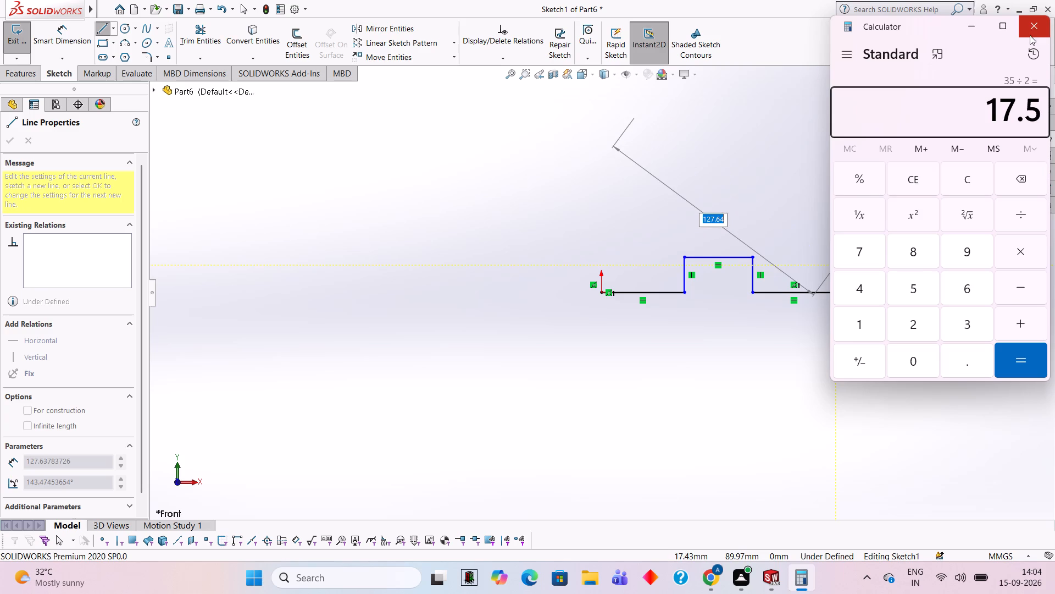
pyautogui.click(1041, 25)
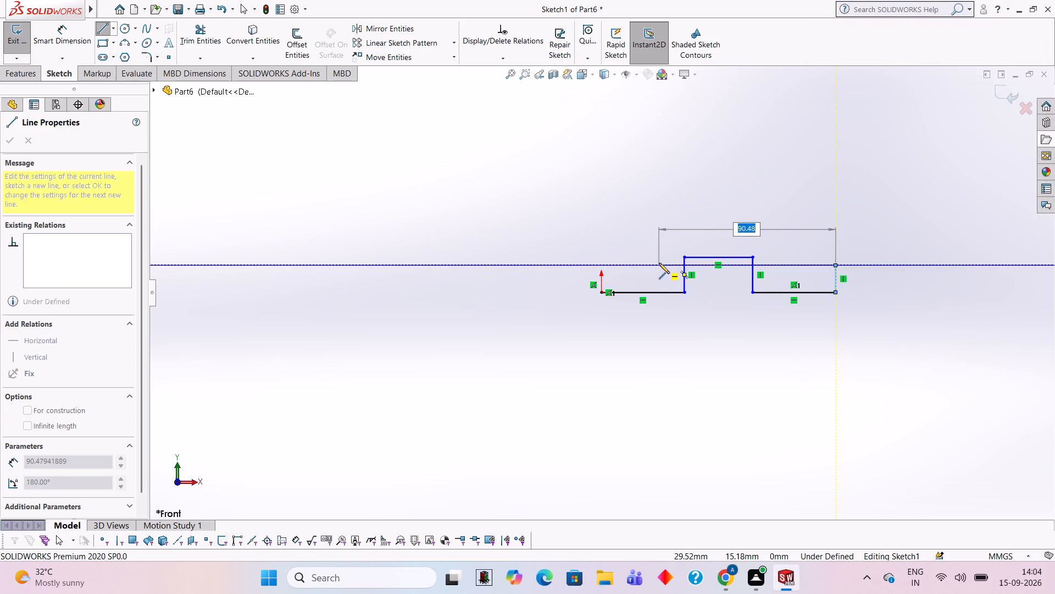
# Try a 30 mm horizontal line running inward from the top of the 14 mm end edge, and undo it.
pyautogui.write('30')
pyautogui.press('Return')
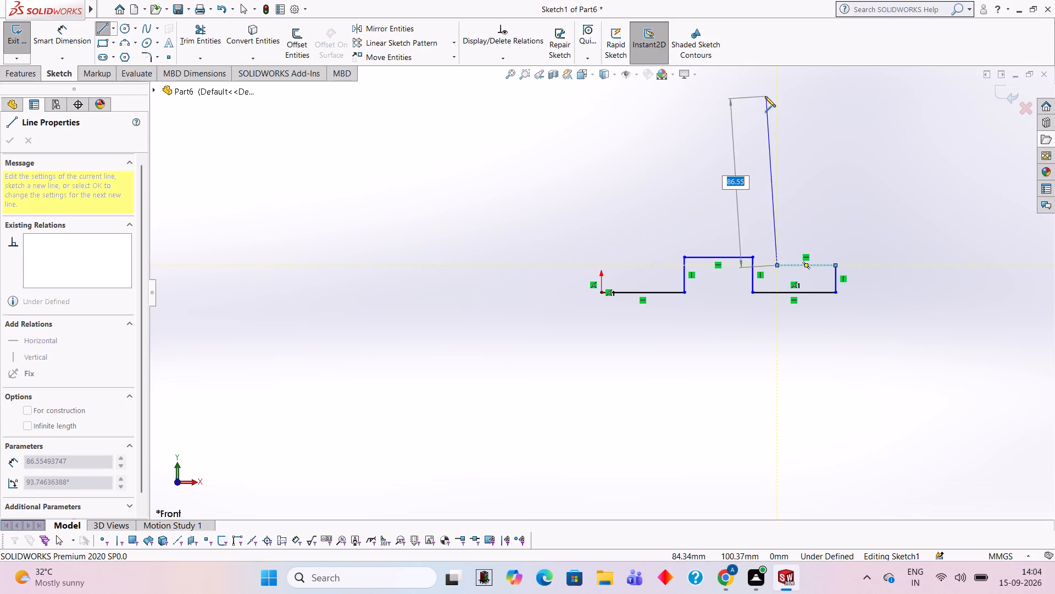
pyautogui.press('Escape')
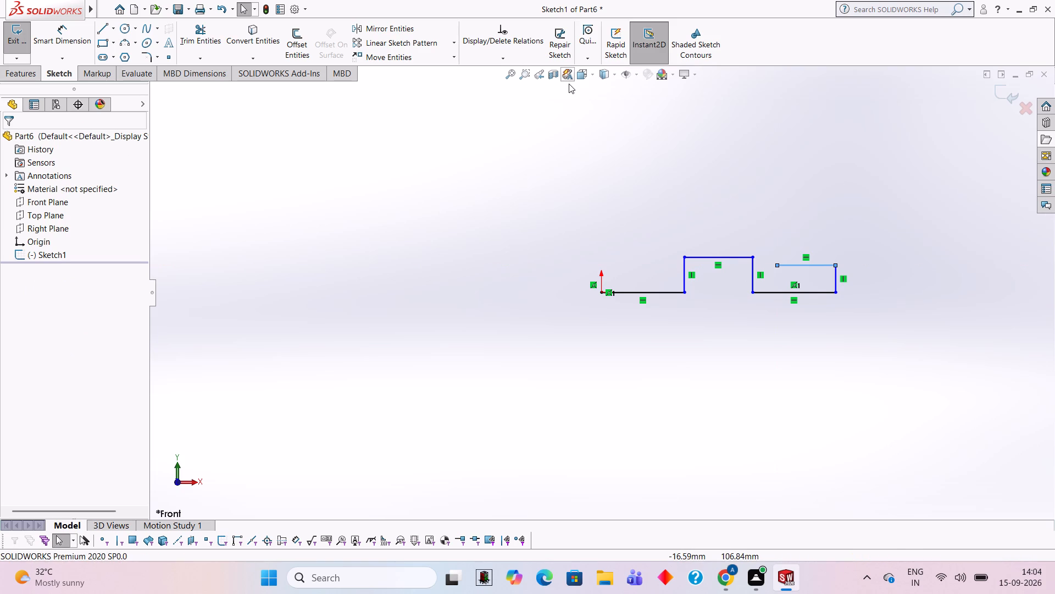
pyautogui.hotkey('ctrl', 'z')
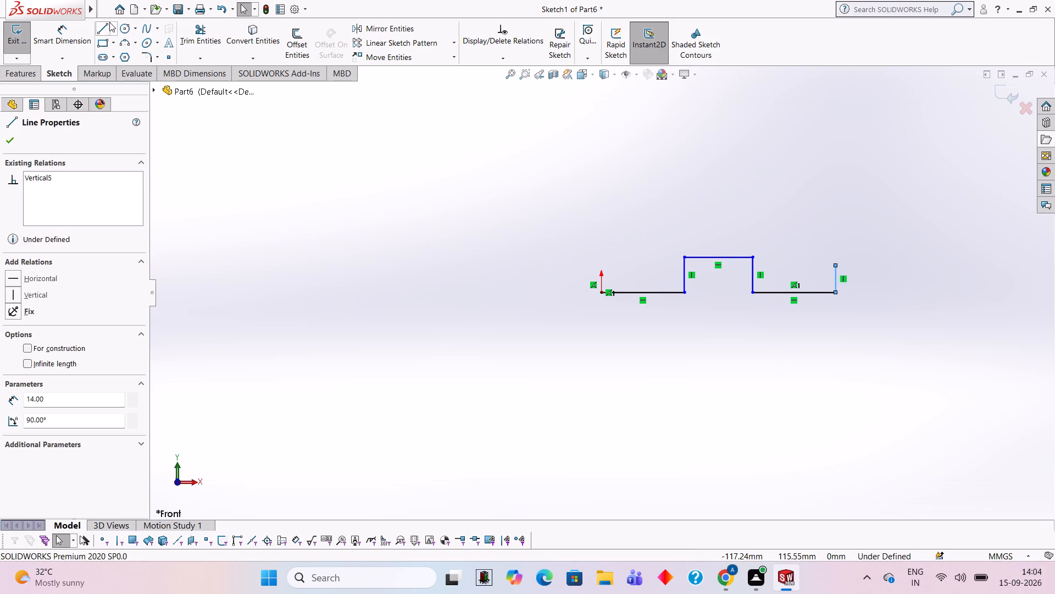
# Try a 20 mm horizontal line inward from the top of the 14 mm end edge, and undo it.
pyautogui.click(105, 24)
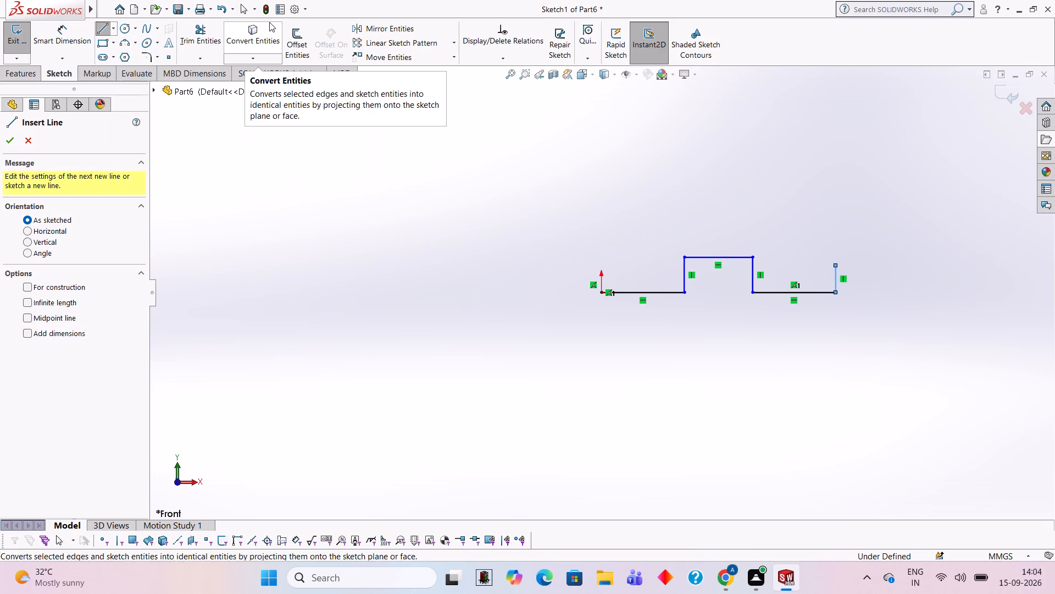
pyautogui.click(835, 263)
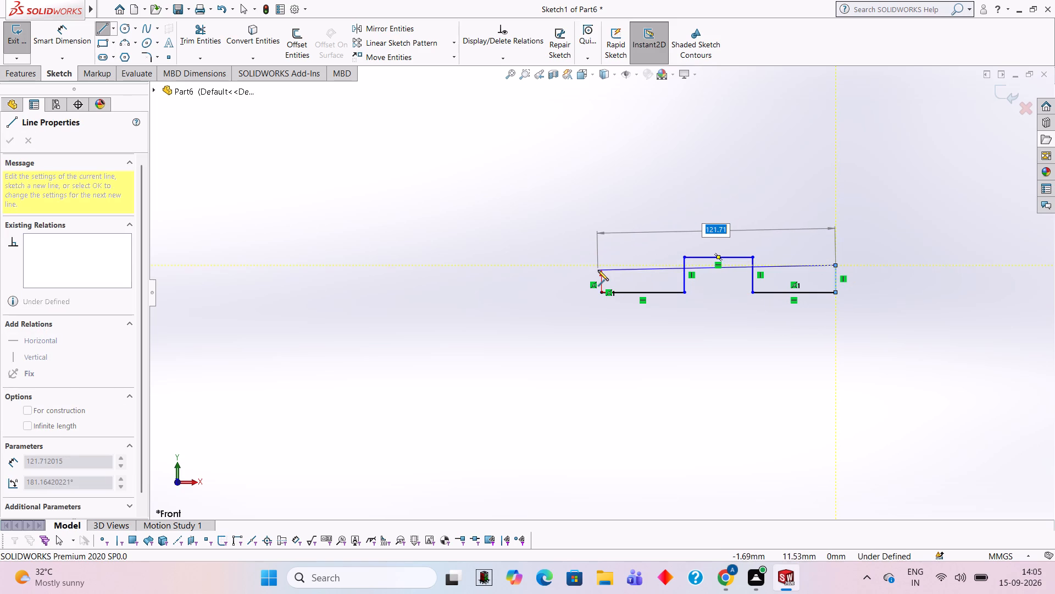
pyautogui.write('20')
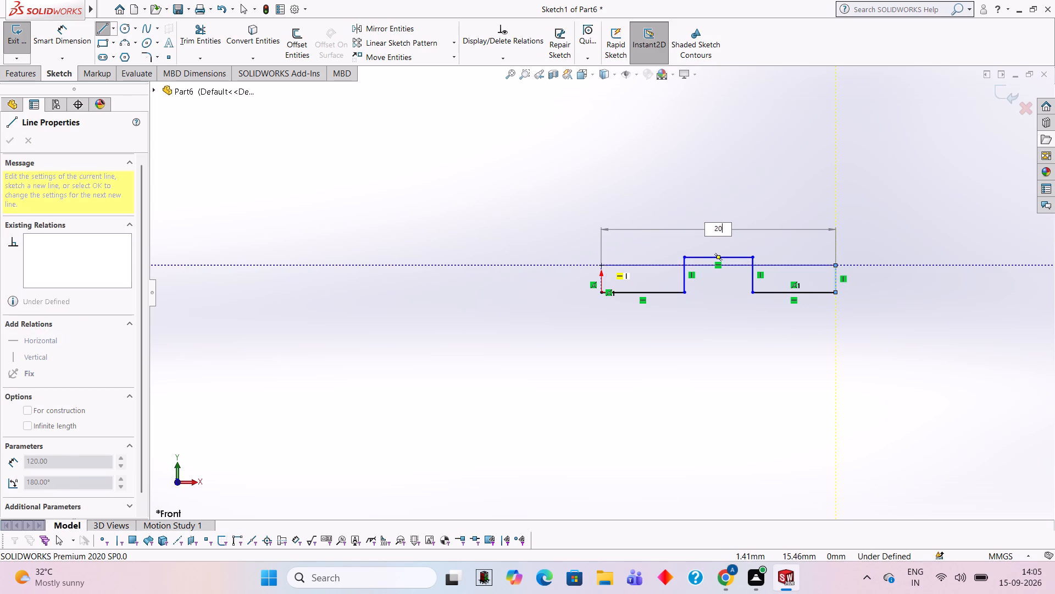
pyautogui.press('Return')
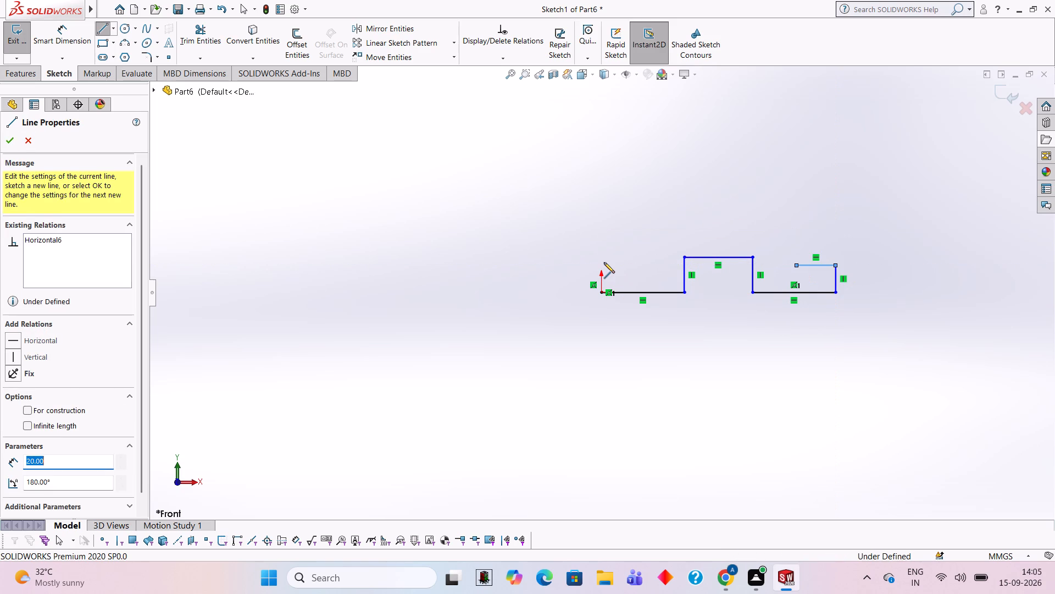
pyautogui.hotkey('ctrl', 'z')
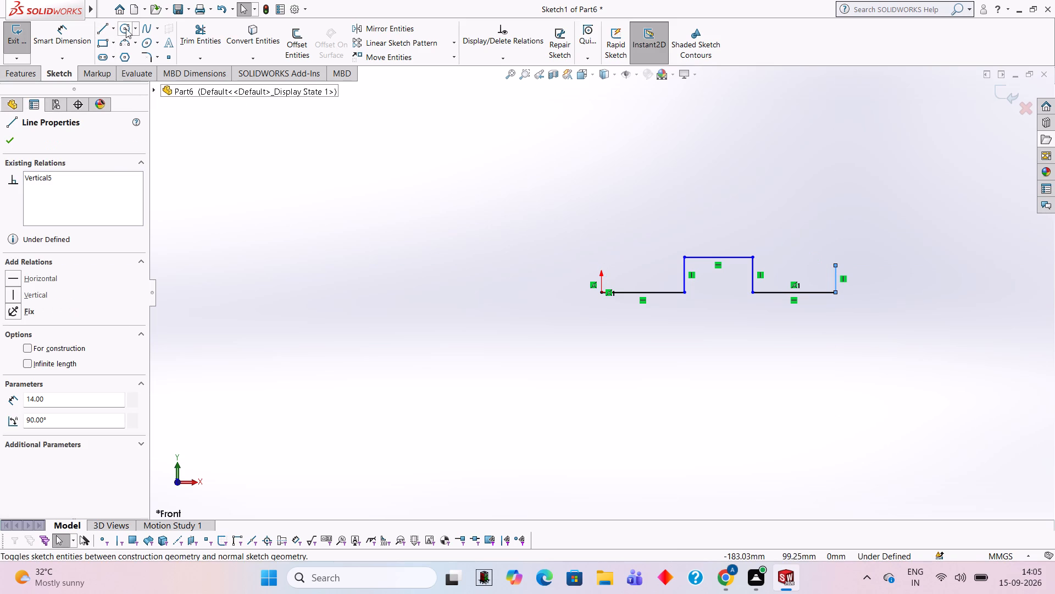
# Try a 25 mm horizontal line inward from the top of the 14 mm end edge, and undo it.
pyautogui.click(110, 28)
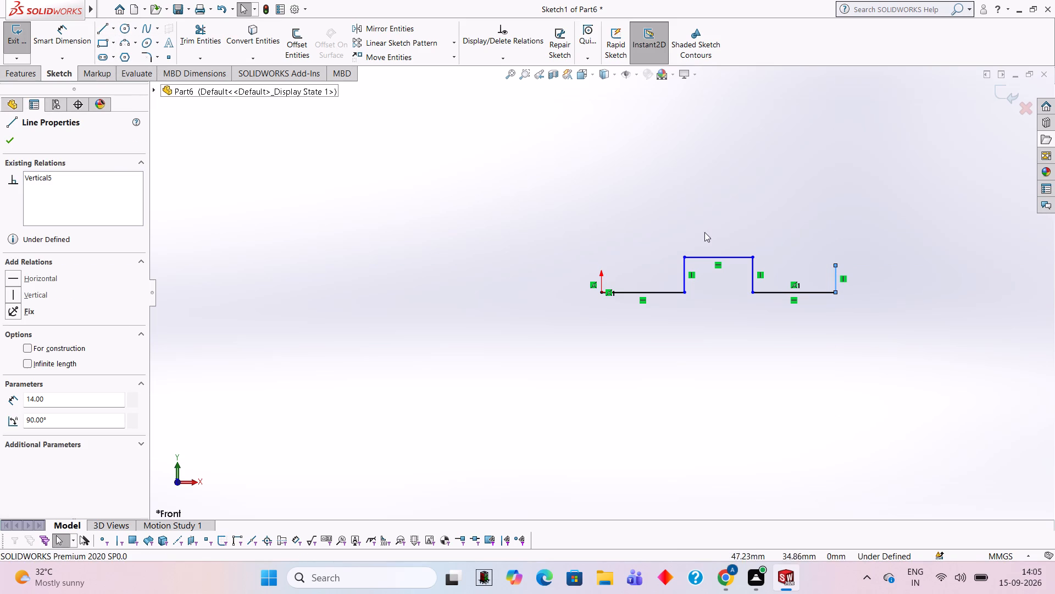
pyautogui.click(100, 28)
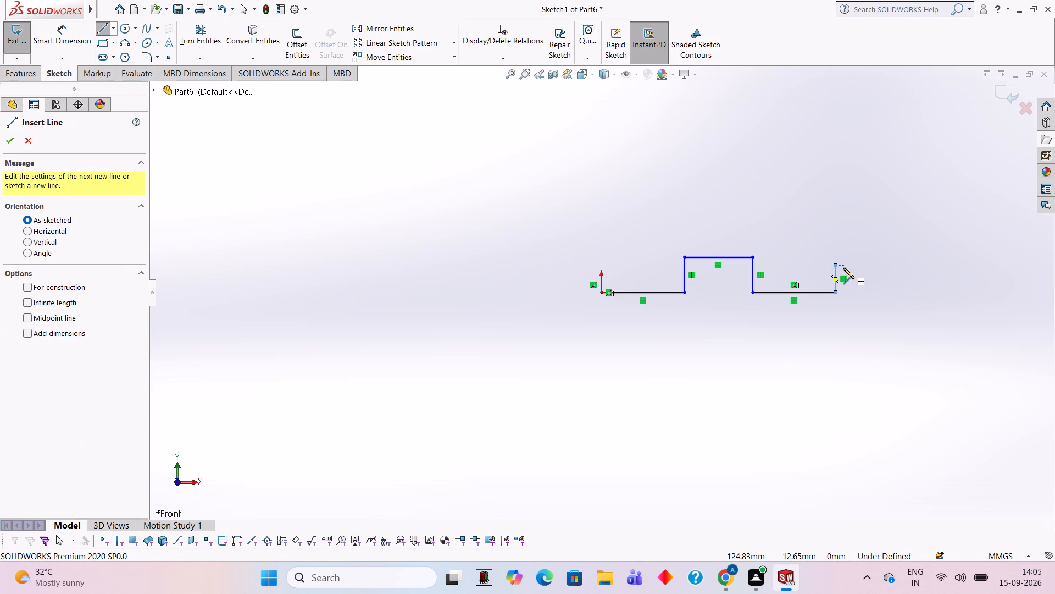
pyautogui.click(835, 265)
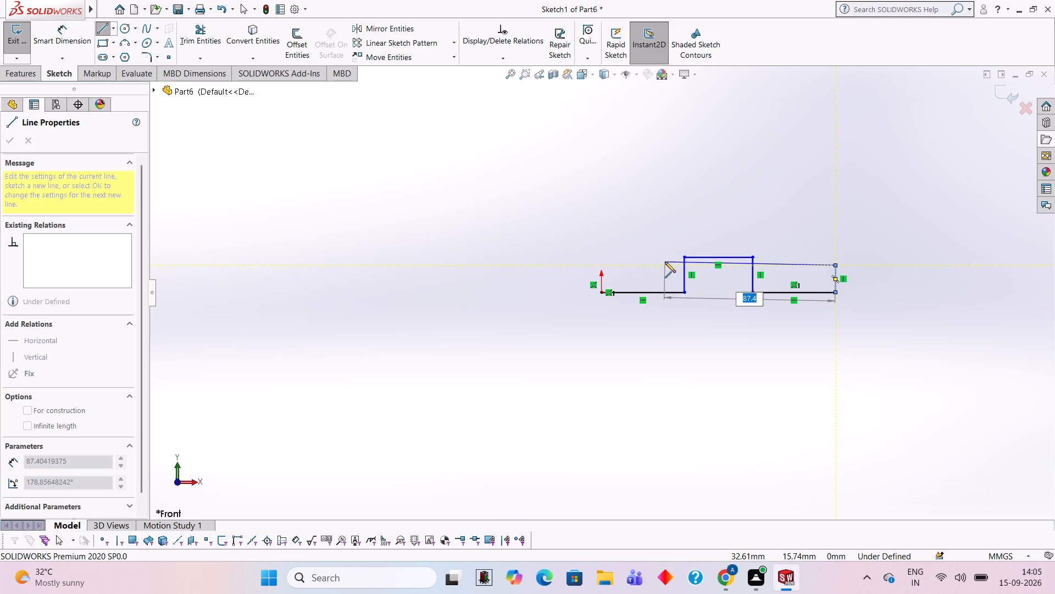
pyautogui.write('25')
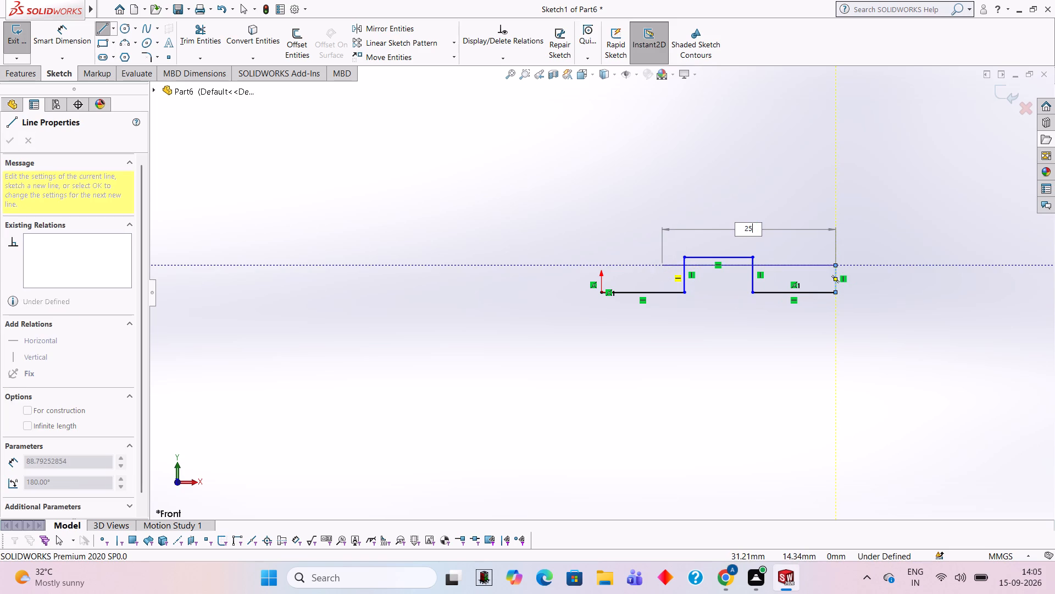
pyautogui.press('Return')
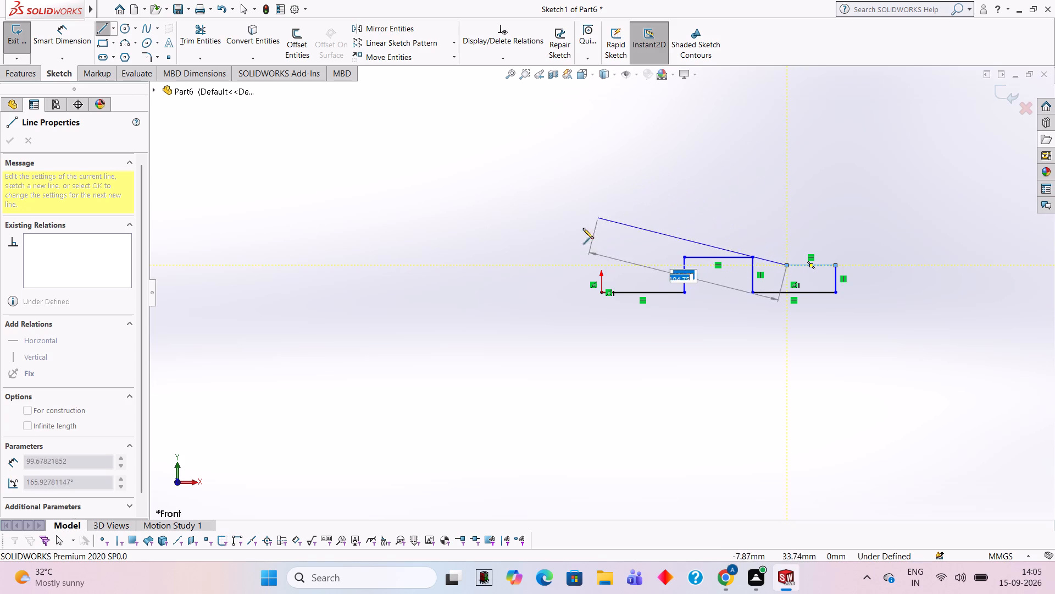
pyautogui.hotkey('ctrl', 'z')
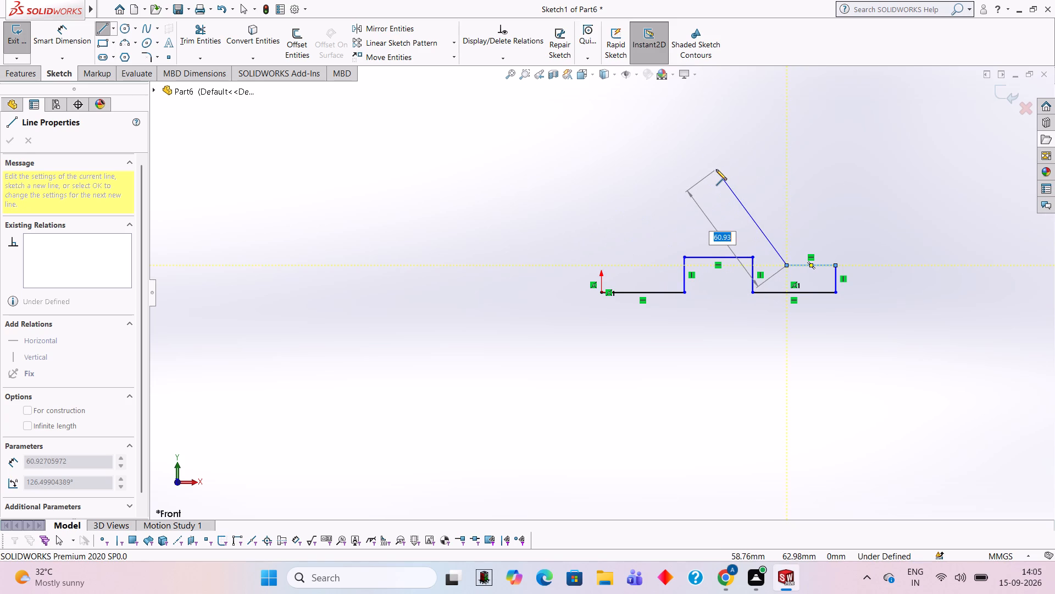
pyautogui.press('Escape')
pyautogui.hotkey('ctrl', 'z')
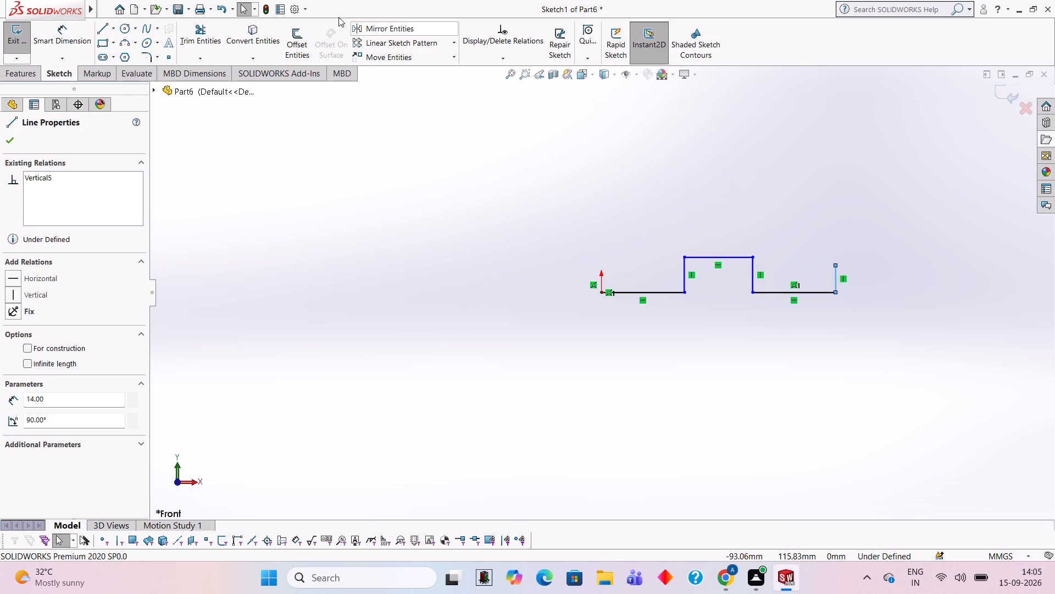
# Draw a 30 mm horizontal line inward from the top endpoint of the 14 mm end edge.
pyautogui.click(105, 32)
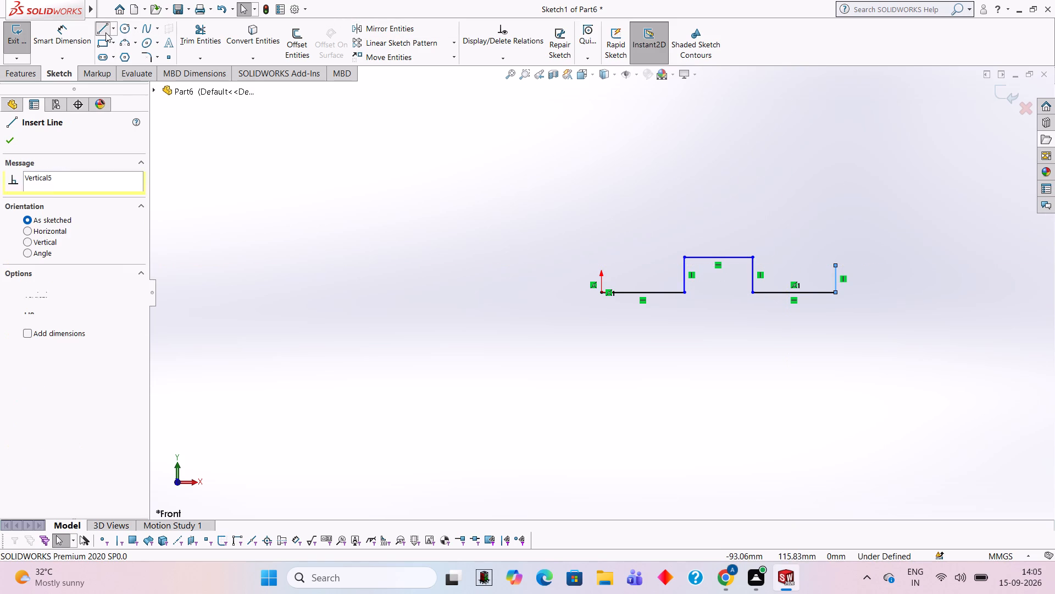
pyautogui.click(834, 266)
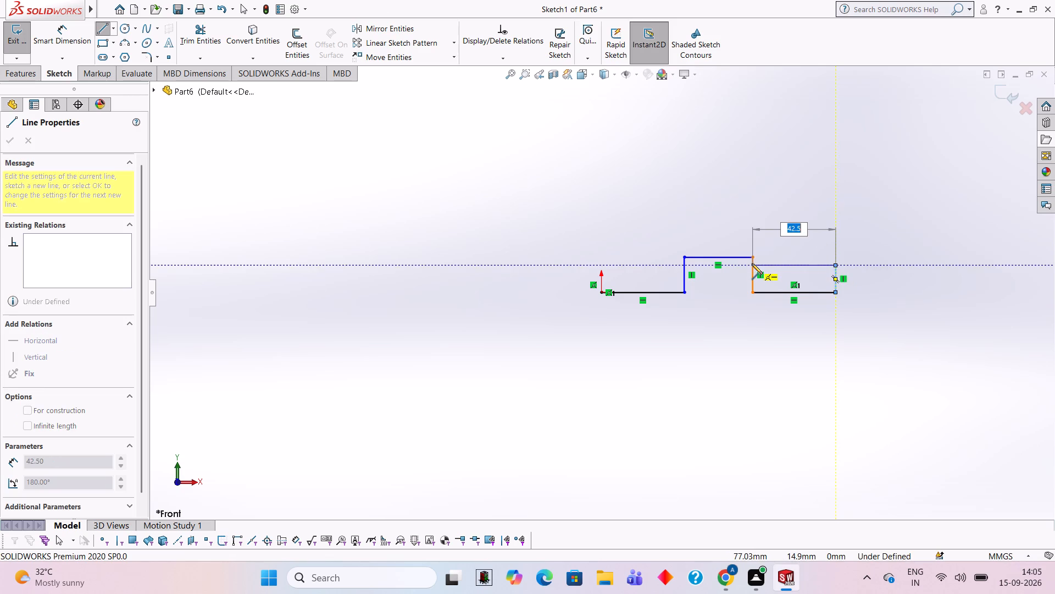
pyautogui.write('30')
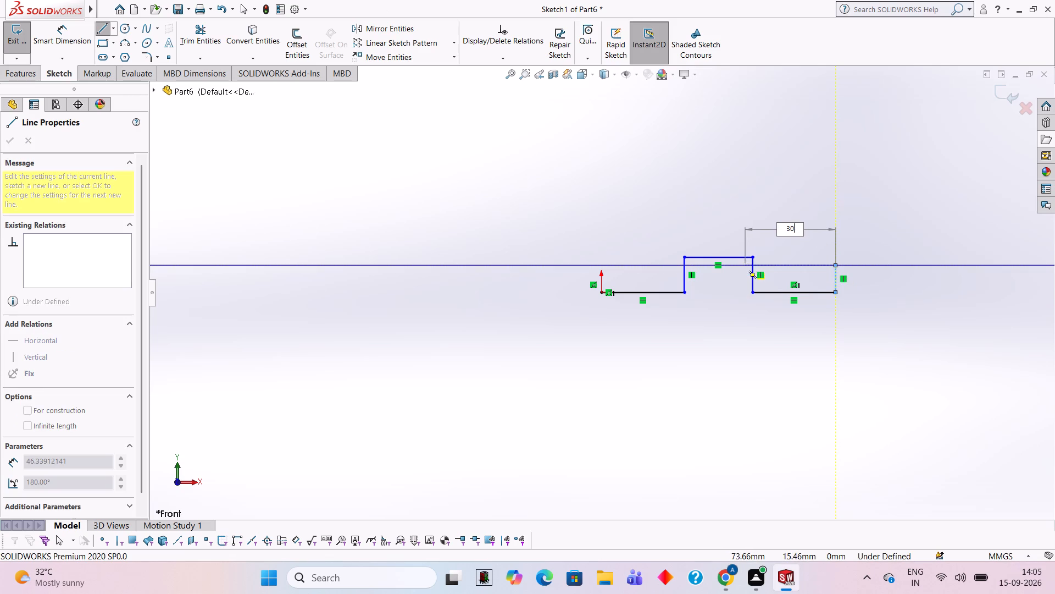
pyautogui.press('Return')
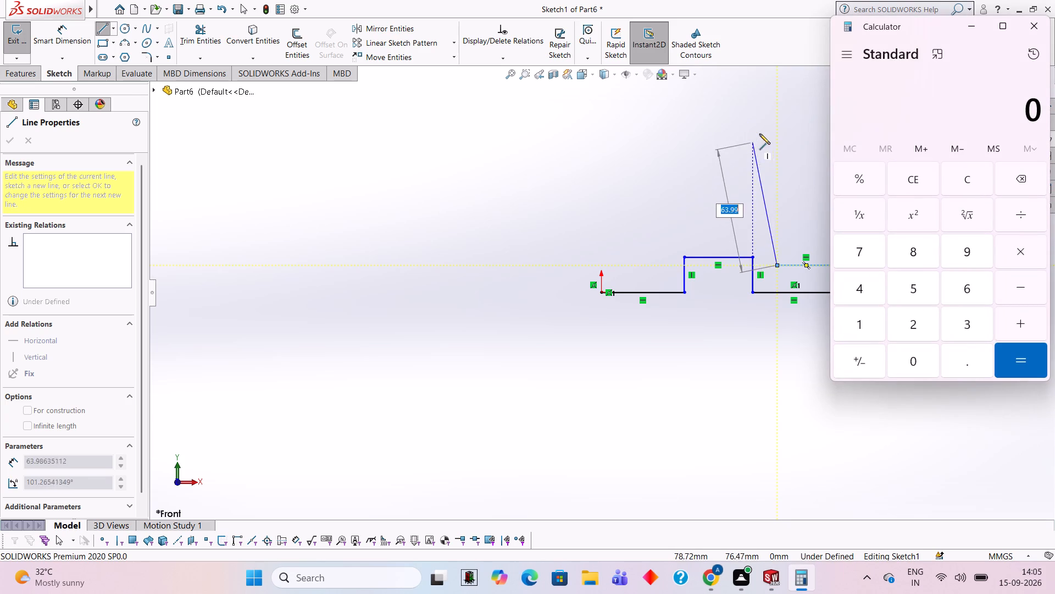
# Calculate 60 minus 14 in Calculator and draw a 46 mm vertical line up from the inner end of the upper 30 mm line.
pyautogui.write('60')
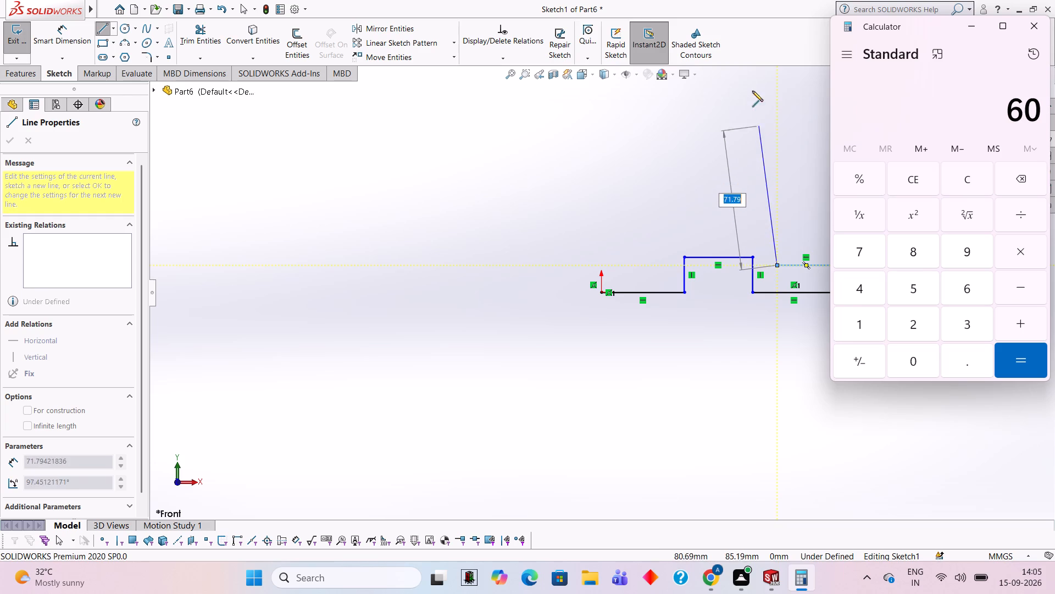
pyautogui.press('-')
pyautogui.press('1')
pyautogui.press('4')
pyautogui.press('Return')
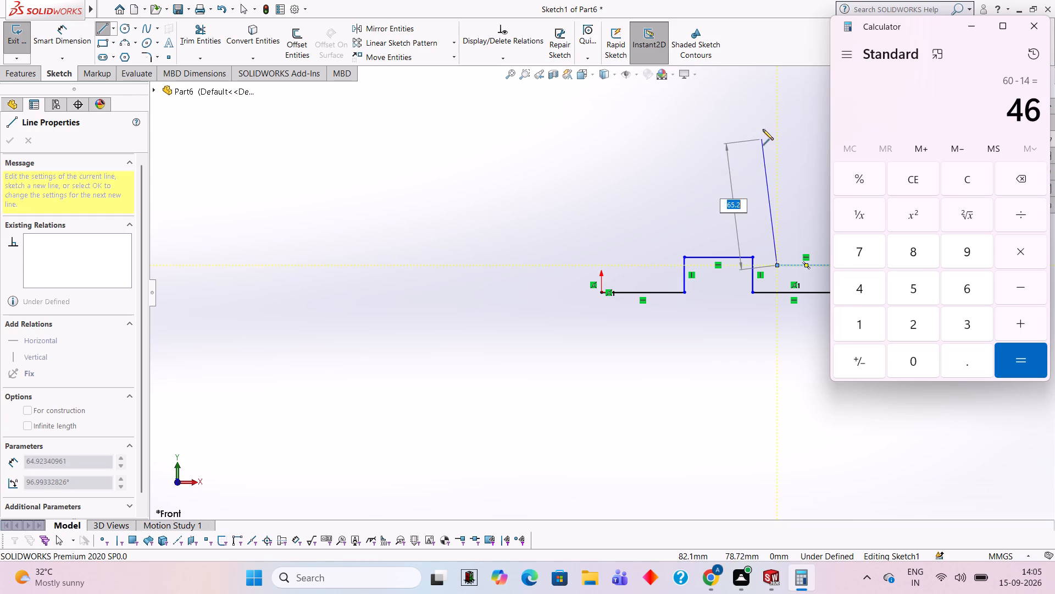
pyautogui.click(1039, 30)
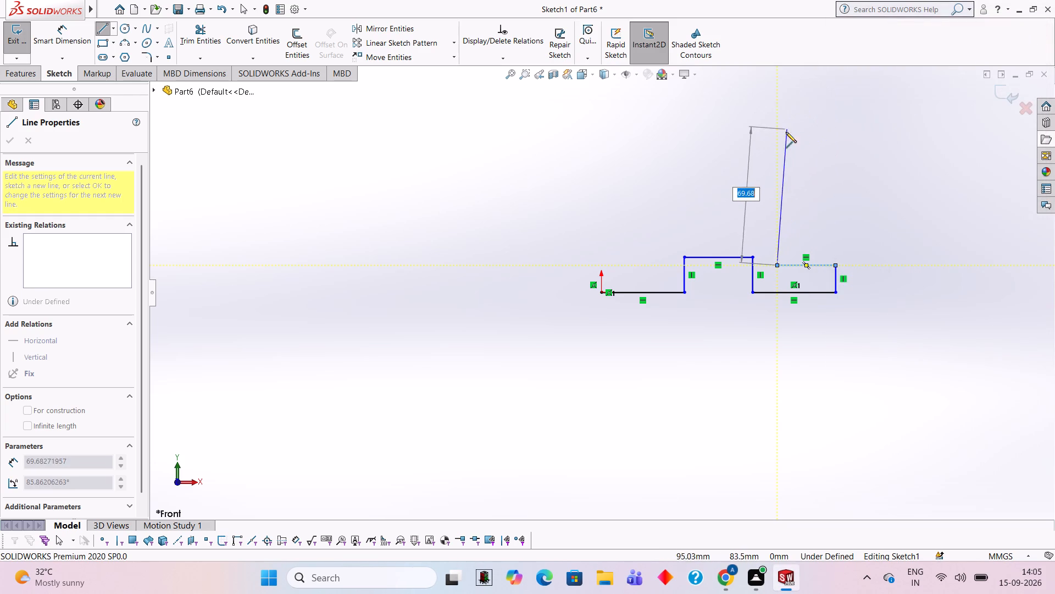
pyautogui.write('46')
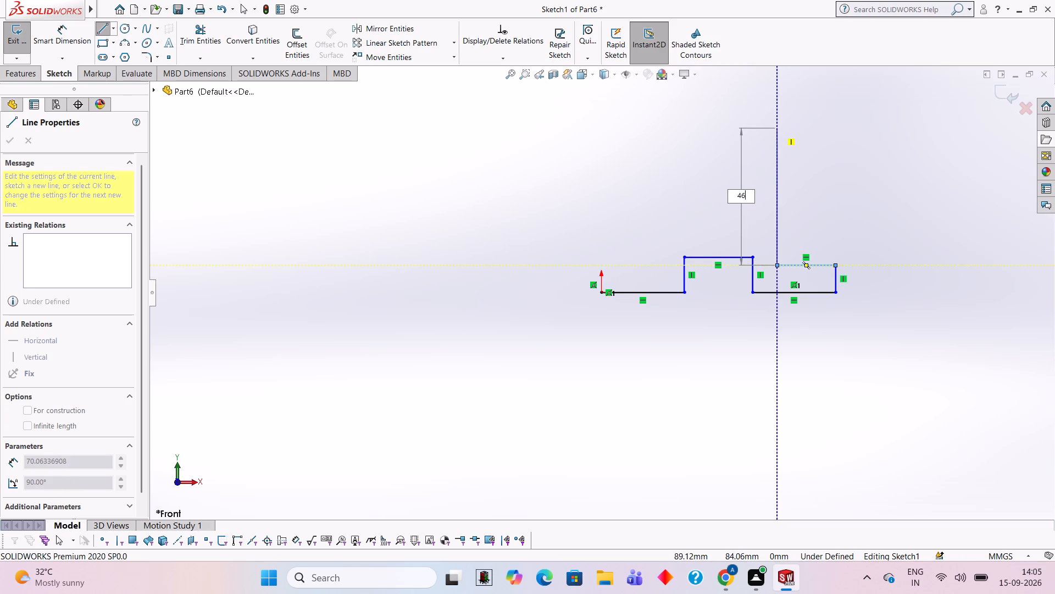
pyautogui.press('Return')
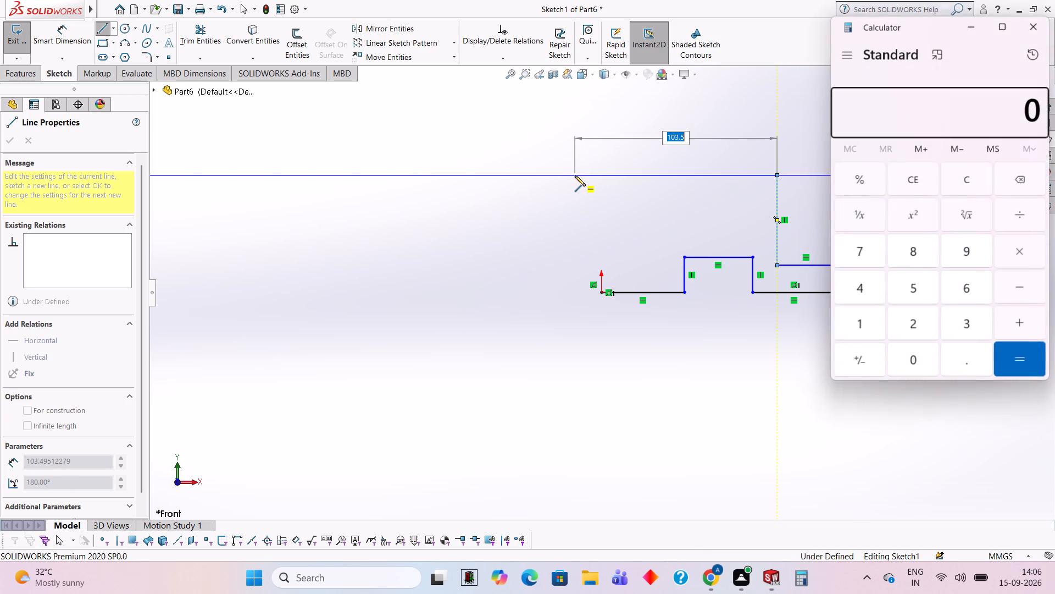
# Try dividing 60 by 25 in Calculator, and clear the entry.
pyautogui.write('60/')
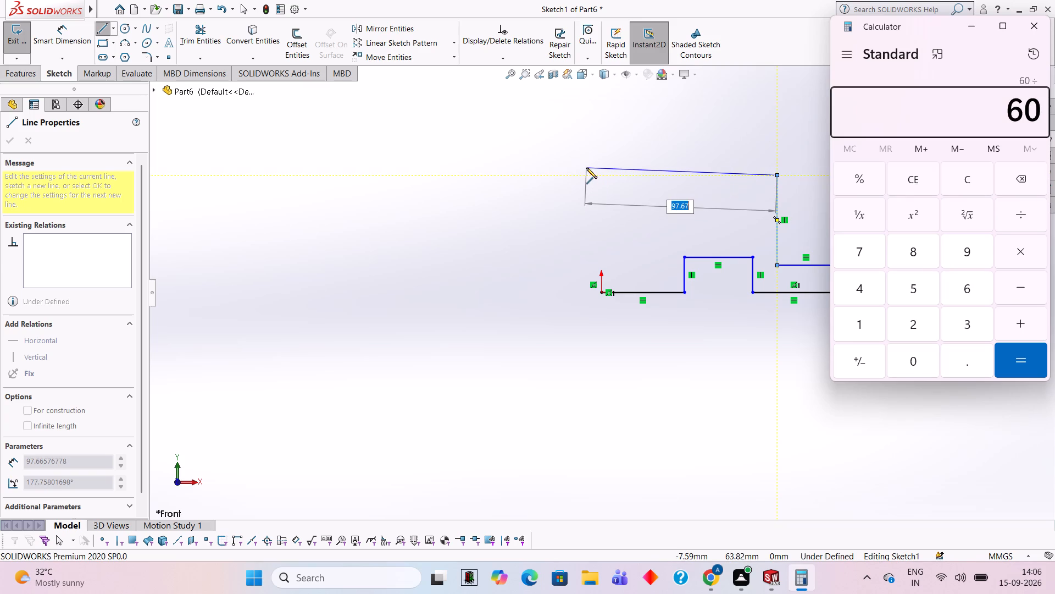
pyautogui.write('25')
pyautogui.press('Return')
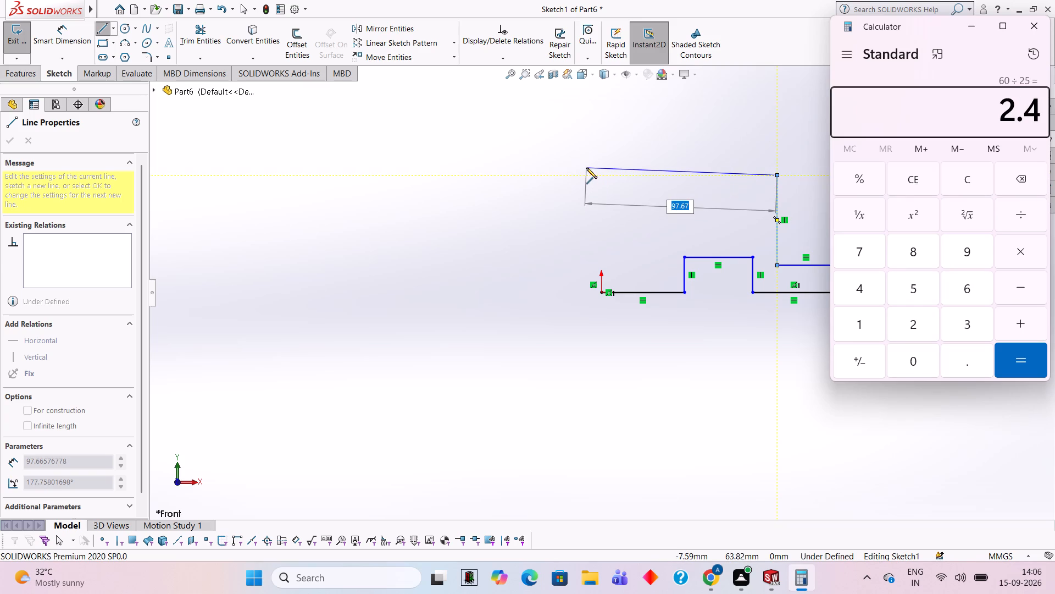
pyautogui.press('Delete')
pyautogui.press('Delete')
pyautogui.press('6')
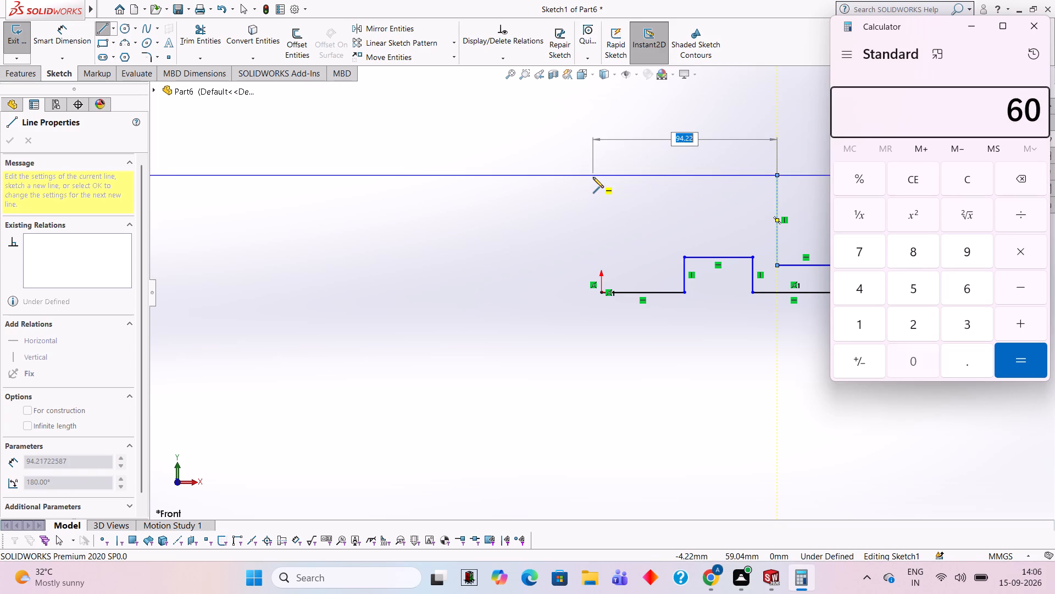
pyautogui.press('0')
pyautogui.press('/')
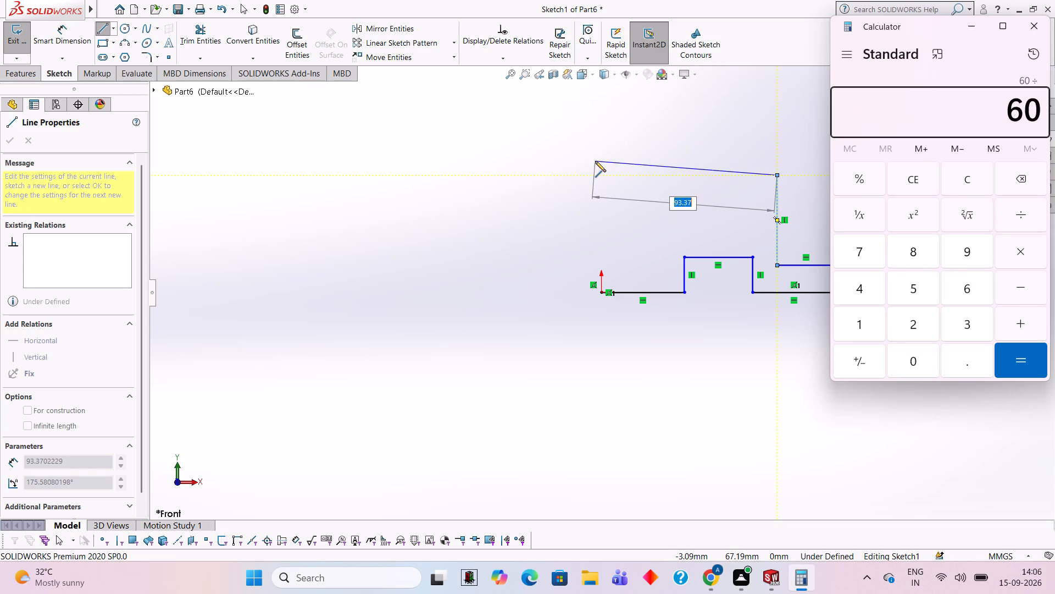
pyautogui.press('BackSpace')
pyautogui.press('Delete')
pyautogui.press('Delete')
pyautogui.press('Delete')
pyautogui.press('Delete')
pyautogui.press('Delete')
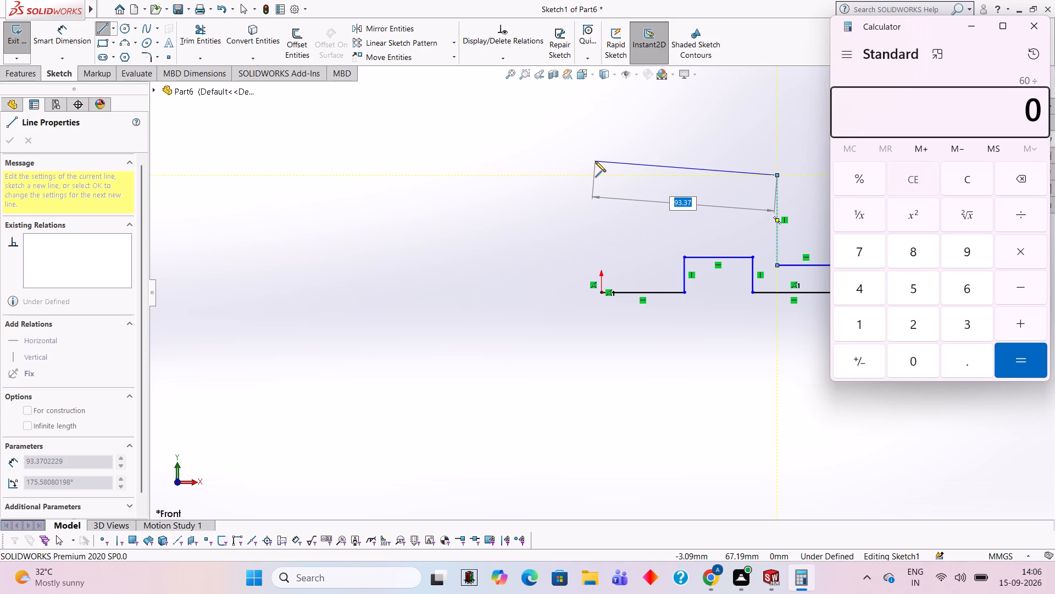
# Calculate 60 minus 25 in Calculator and close it.
pyautogui.press('6')
pyautogui.press('0')
pyautogui.press('-')
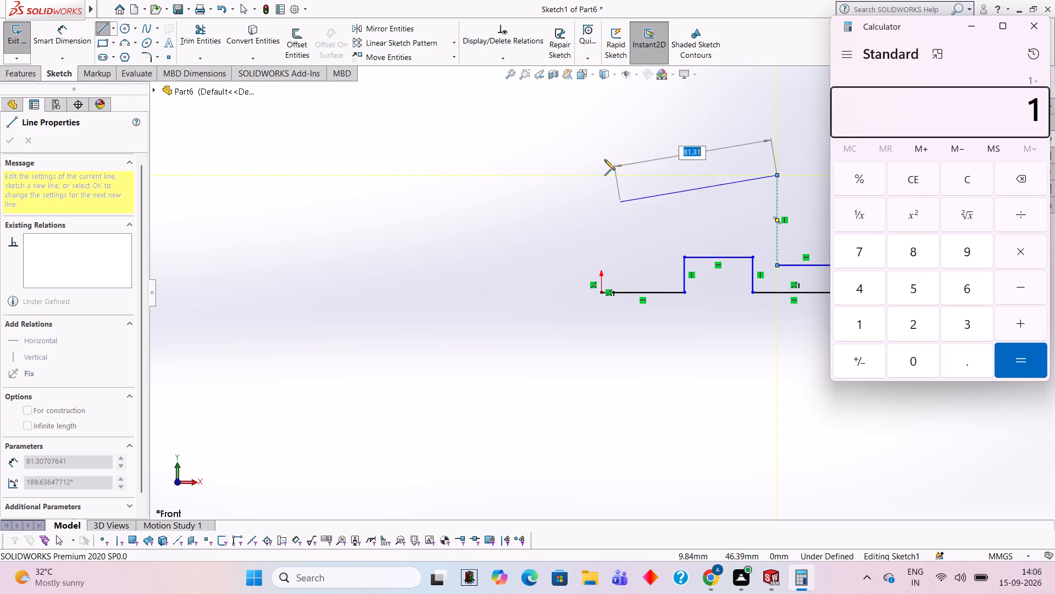
pyautogui.press('2')
pyautogui.press('5')
pyautogui.press('Return')
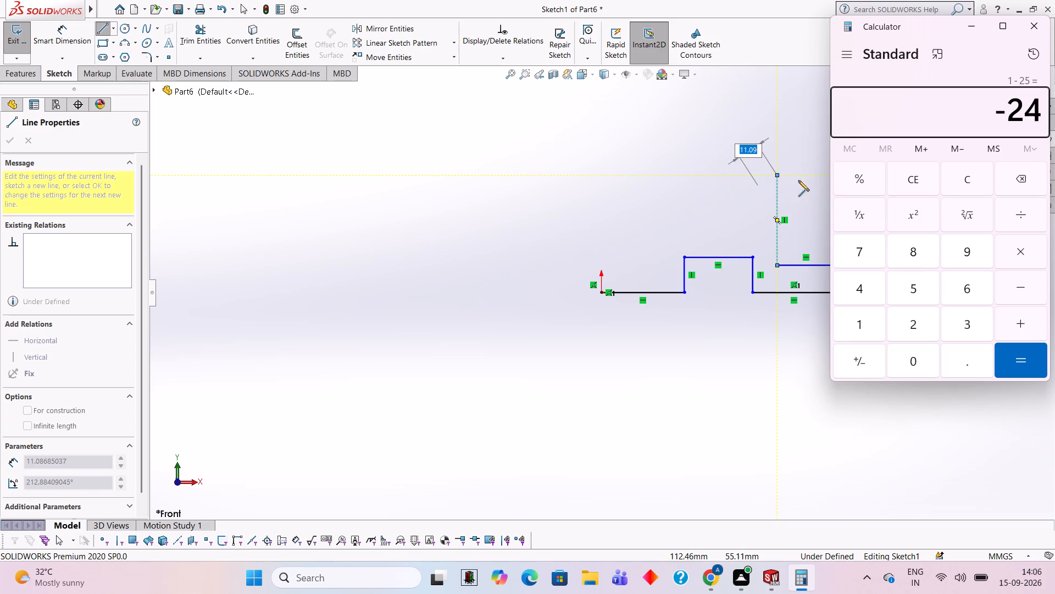
pyautogui.press('Delete')
pyautogui.press('Delete')
pyautogui.press('Delete')
pyautogui.press('6')
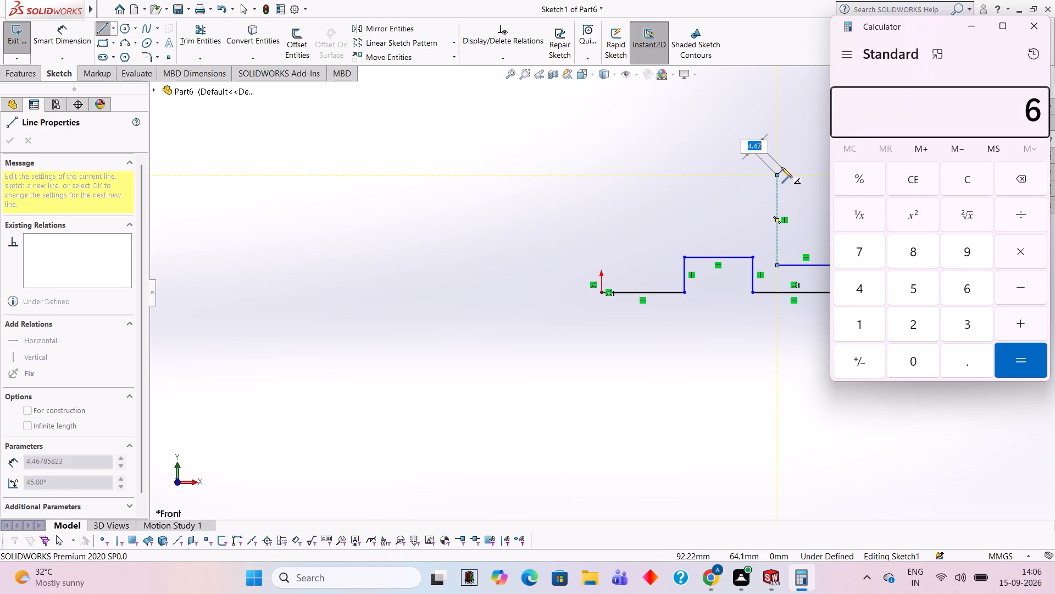
pyautogui.press('0')
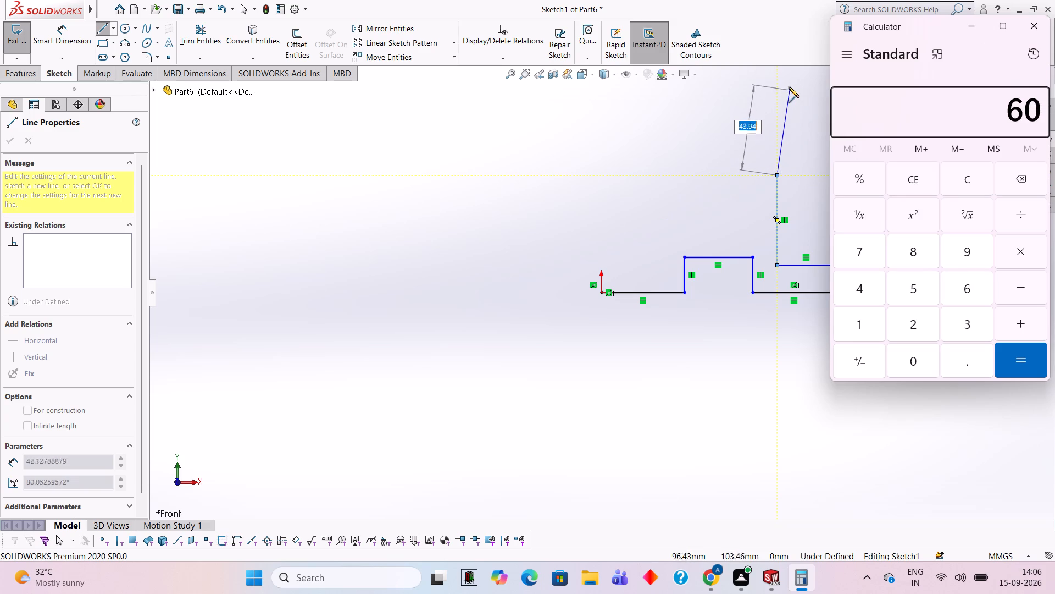
pyautogui.press('-')
pyautogui.press('2')
pyautogui.press('5')
pyautogui.press('Return')
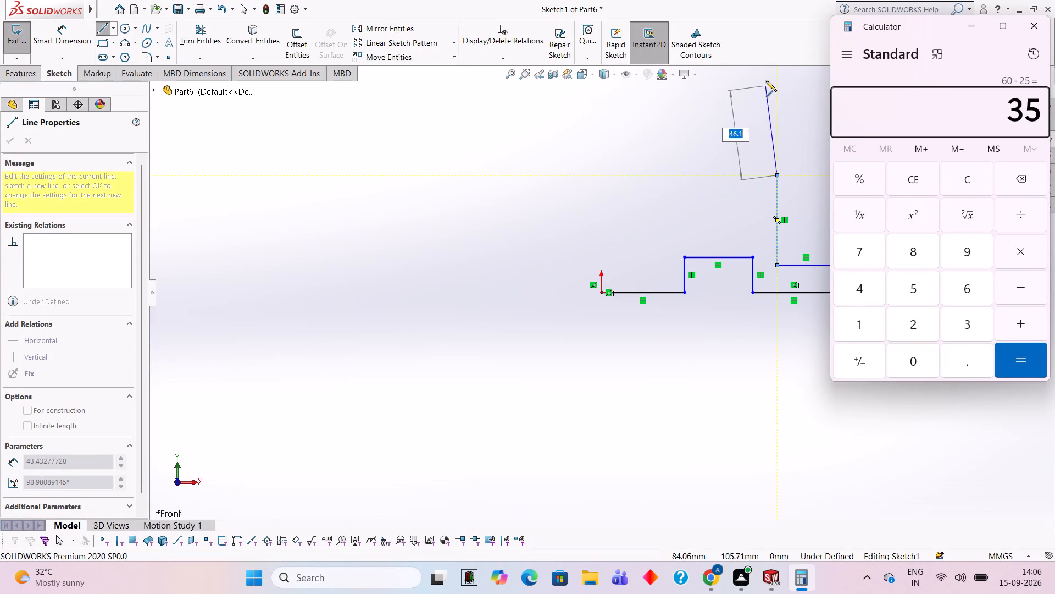
pyautogui.click(1032, 23)
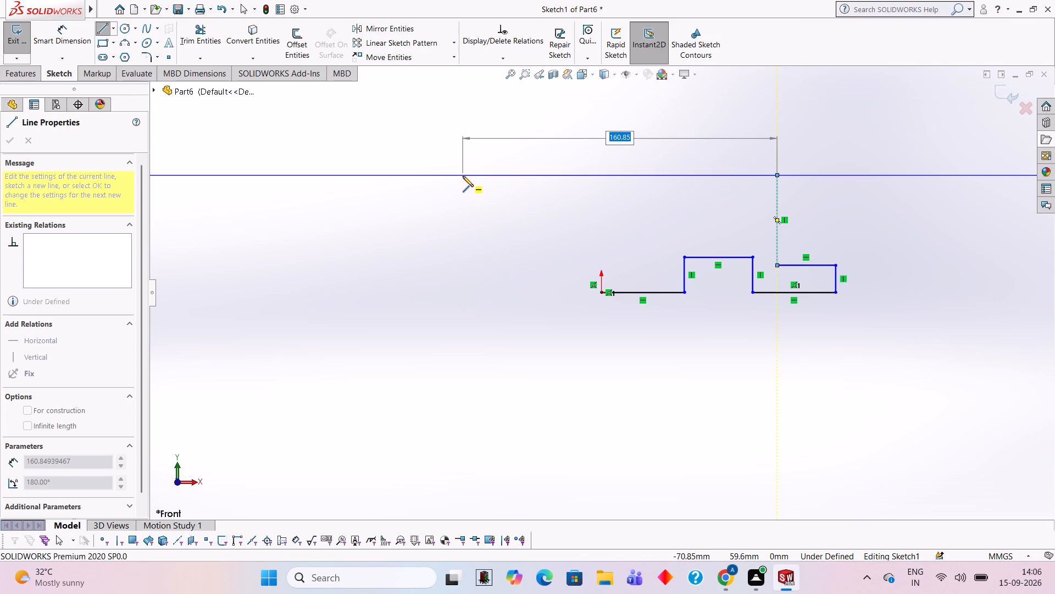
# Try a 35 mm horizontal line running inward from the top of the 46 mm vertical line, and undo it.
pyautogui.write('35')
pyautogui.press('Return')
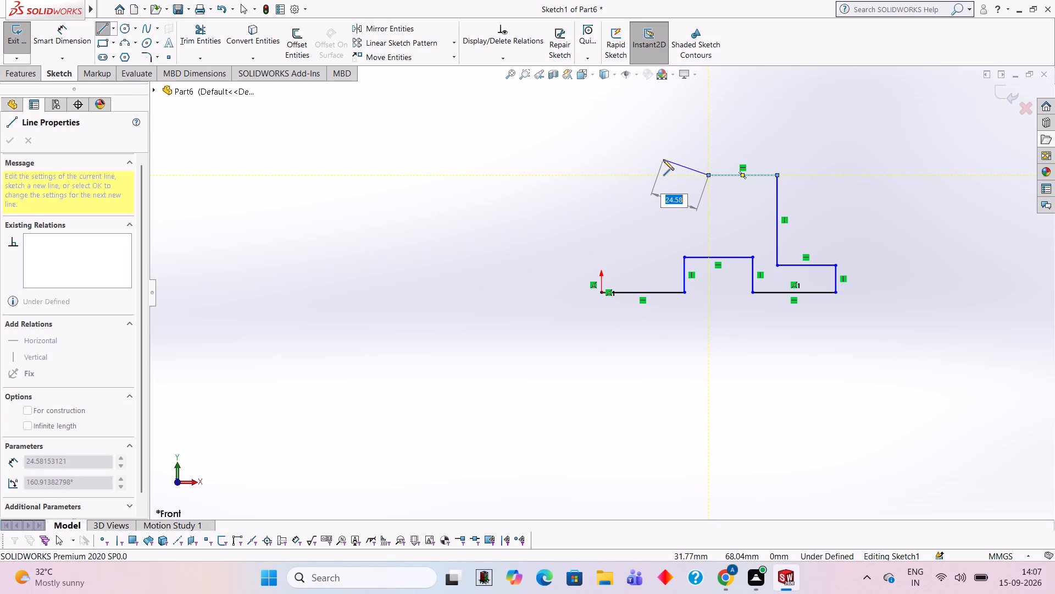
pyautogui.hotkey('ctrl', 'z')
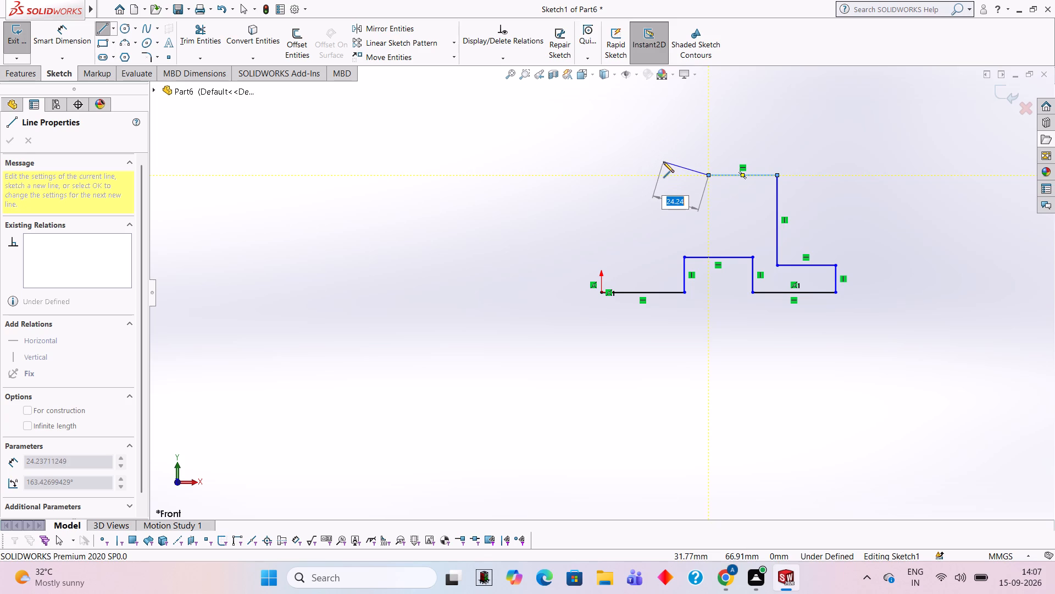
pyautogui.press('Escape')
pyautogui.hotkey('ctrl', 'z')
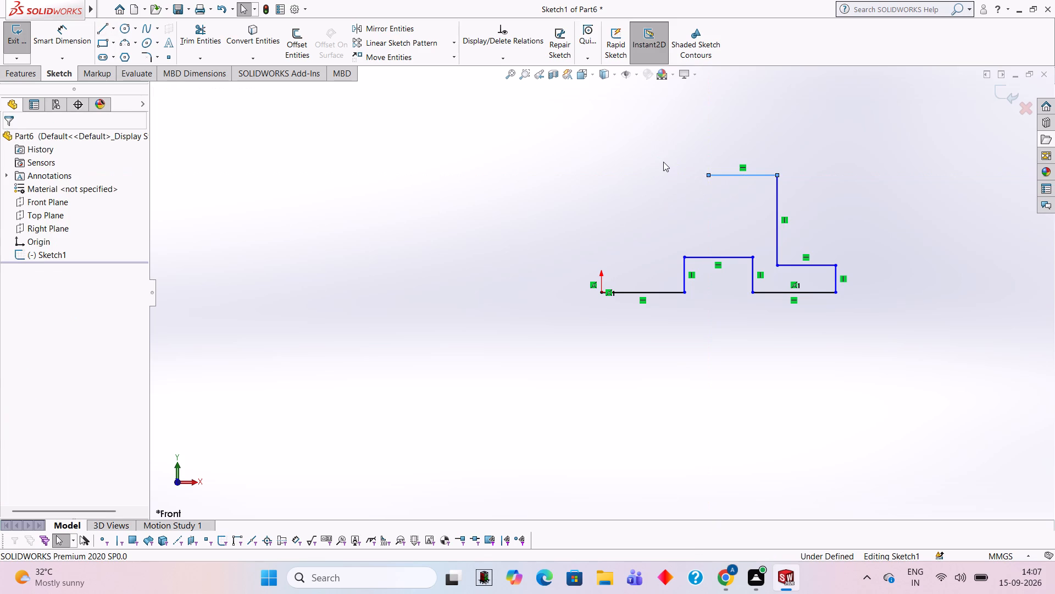
# Draw a 30 mm horizontal line inward from the top endpoint of the 46 mm vertical line and end the Line command.
pyautogui.click(99, 32)
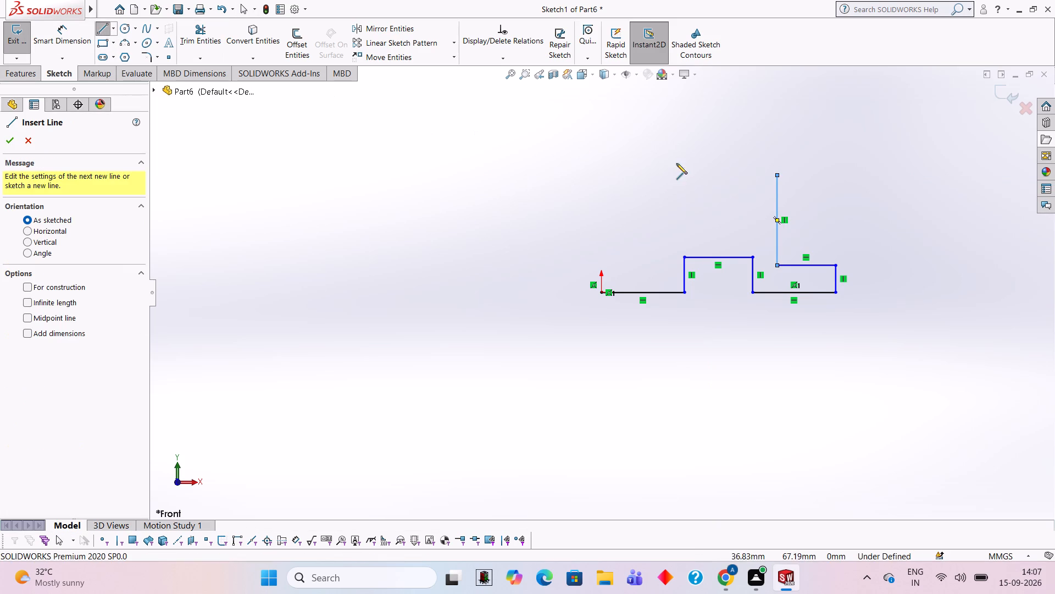
pyautogui.click(776, 177)
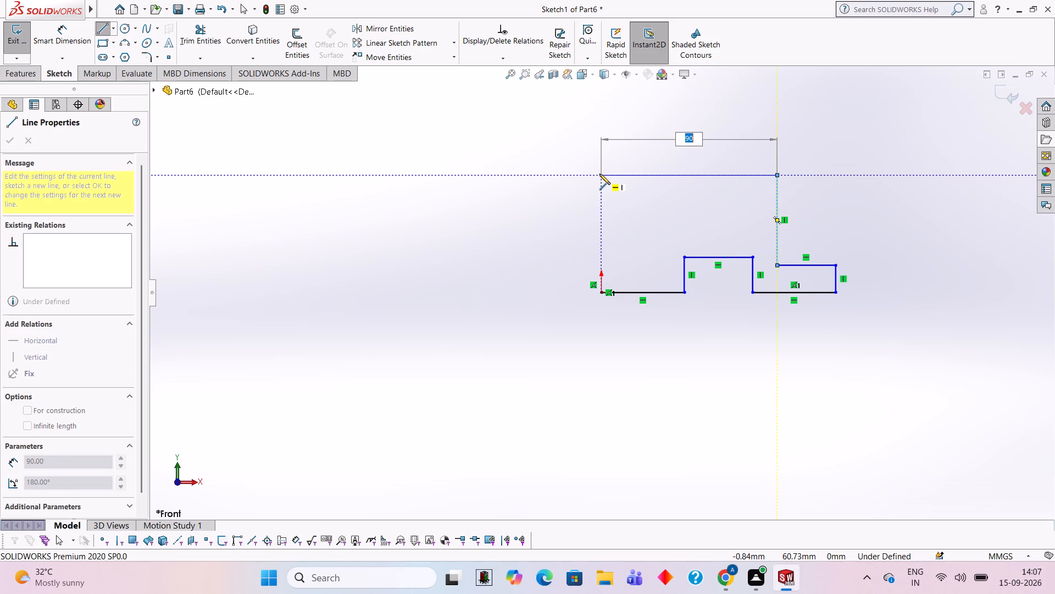
pyautogui.write('30')
pyautogui.press('Return')
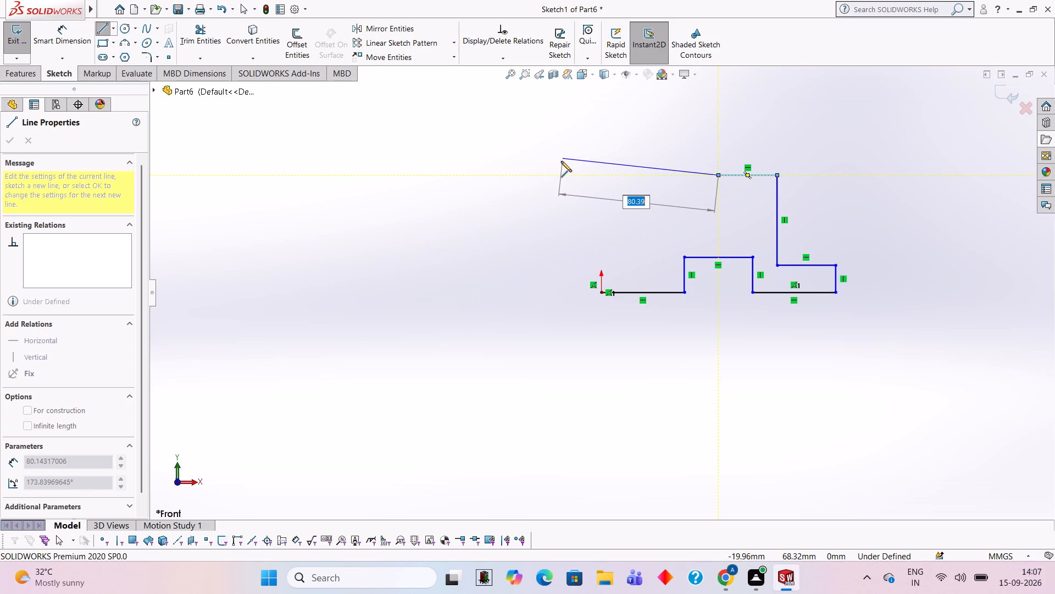
pyautogui.press('Escape')
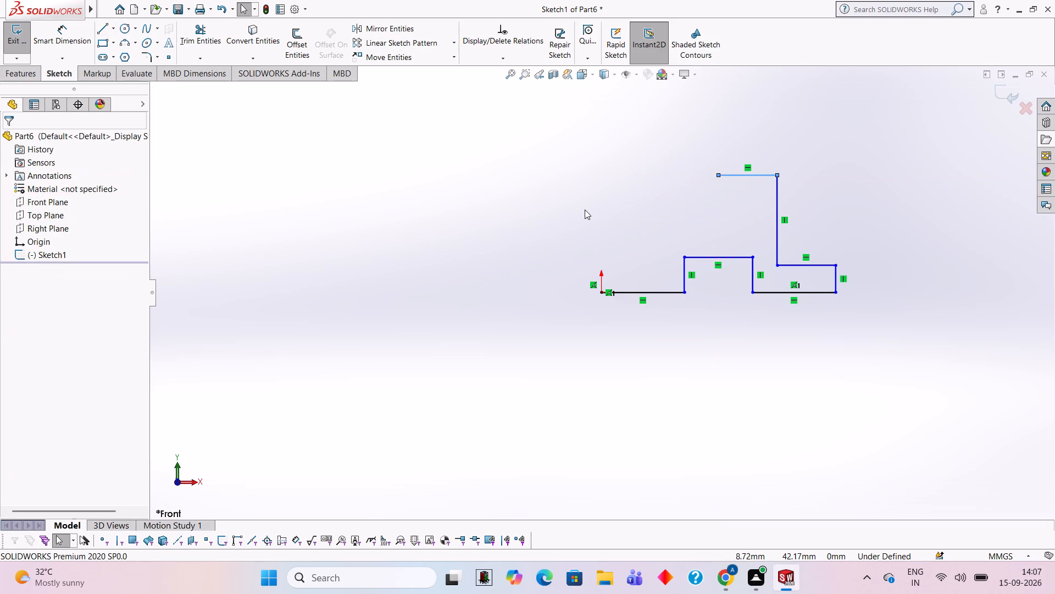
pyautogui.press('Escape')
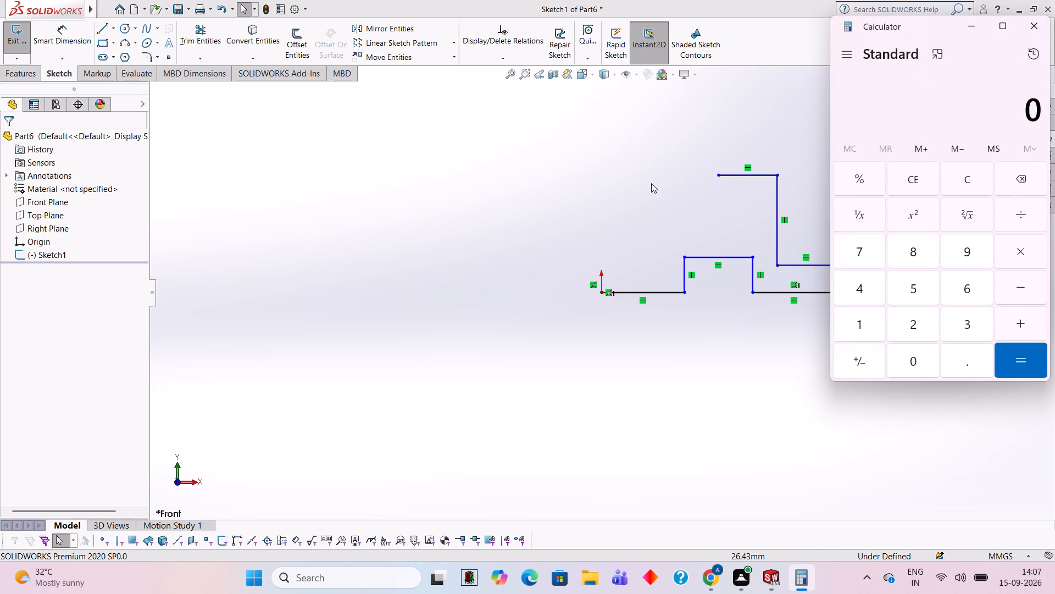
# Add 35 and 35 in Calculator and clear the sum.
pyautogui.press('3')
pyautogui.press('5')
pyautogui.press('+')
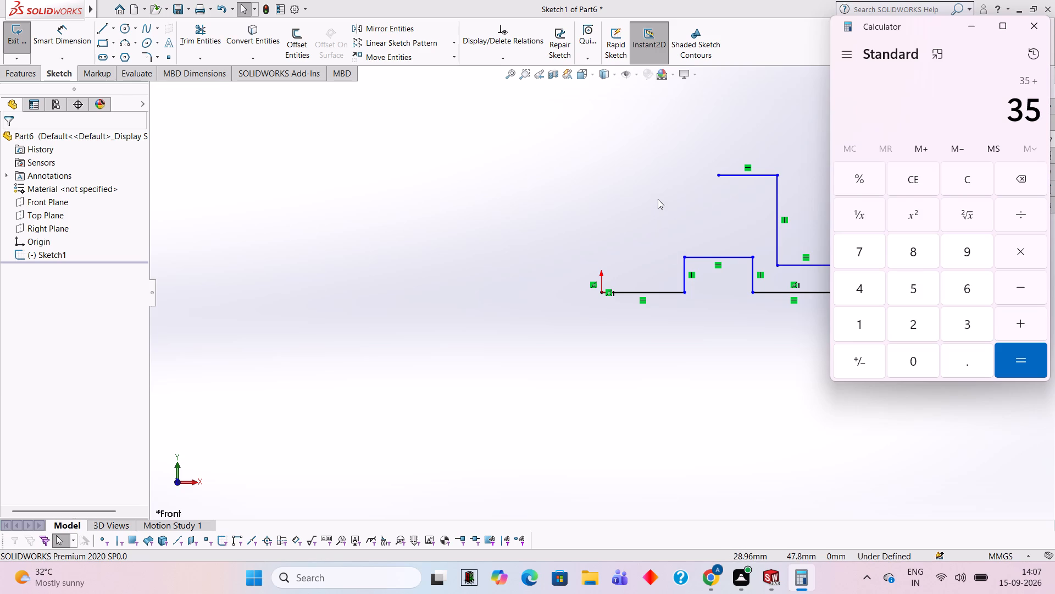
pyautogui.press('3')
pyautogui.write('5+')
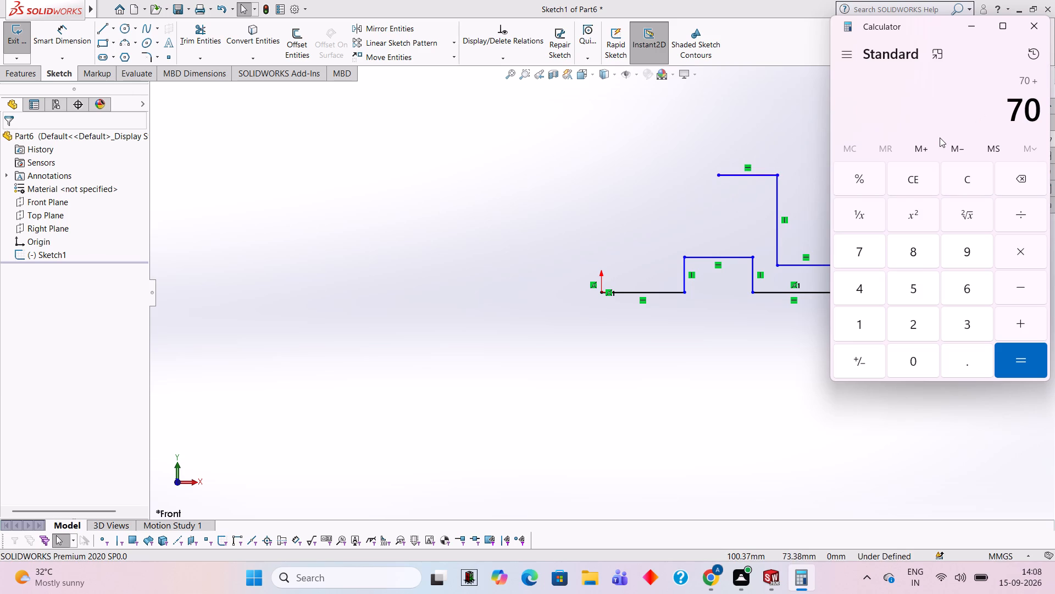
pyautogui.press('Delete')
pyautogui.press('Delete')
# Calculate 60 minus 25 in Calculator, clear the result and enter 25.
pyautogui.write('60-25')
pyautogui.press('Return')
pyautogui.press('Delete')
pyautogui.press('Delete')
pyautogui.press('6')
pyautogui.press('0')
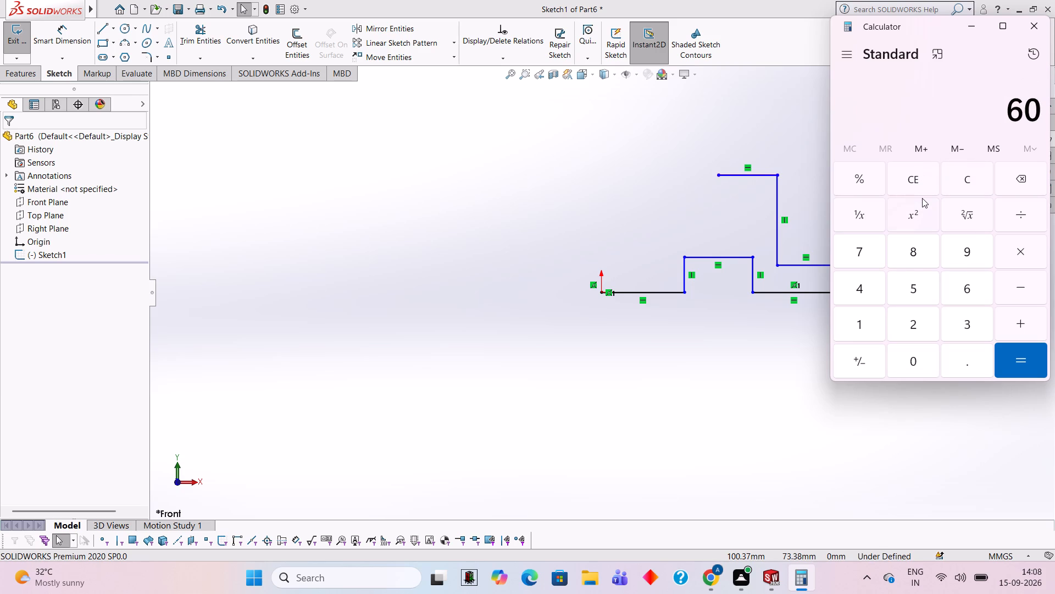
pyautogui.press('-')
pyautogui.press('2')
pyautogui.press('5')
pyautogui.press('Return')
pyautogui.press('BackSpace')
pyautogui.press('BackSpace')
pyautogui.press('BackSpace')
pyautogui.press('BackSpace')
pyautogui.press('Delete')
pyautogui.press('Delete')
pyautogui.press('BackSpace')
pyautogui.press('BackSpace')
pyautogui.press('BackSpace')
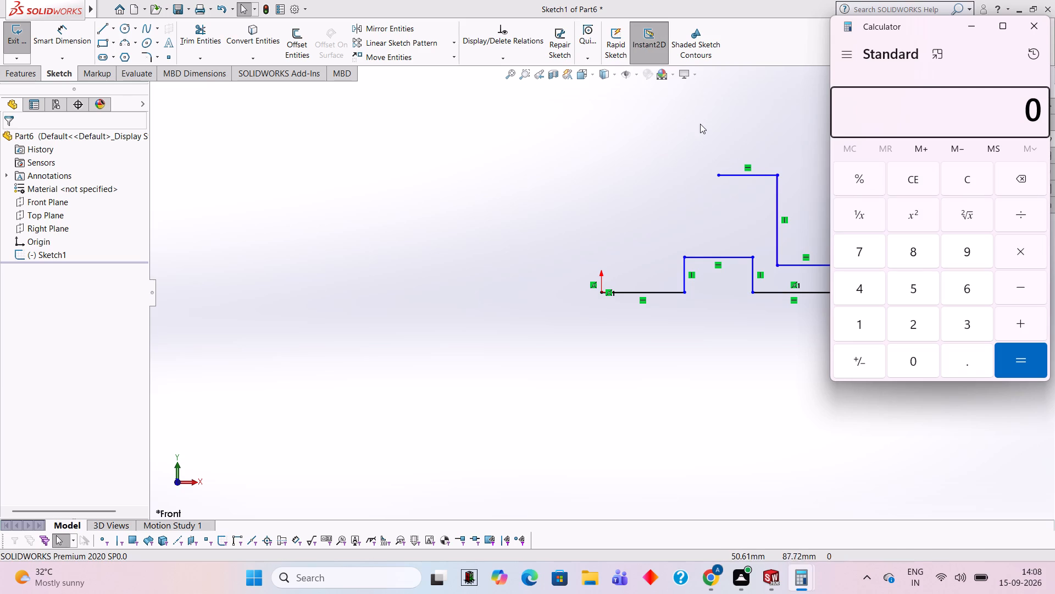
pyautogui.press('2')
pyautogui.press('5')
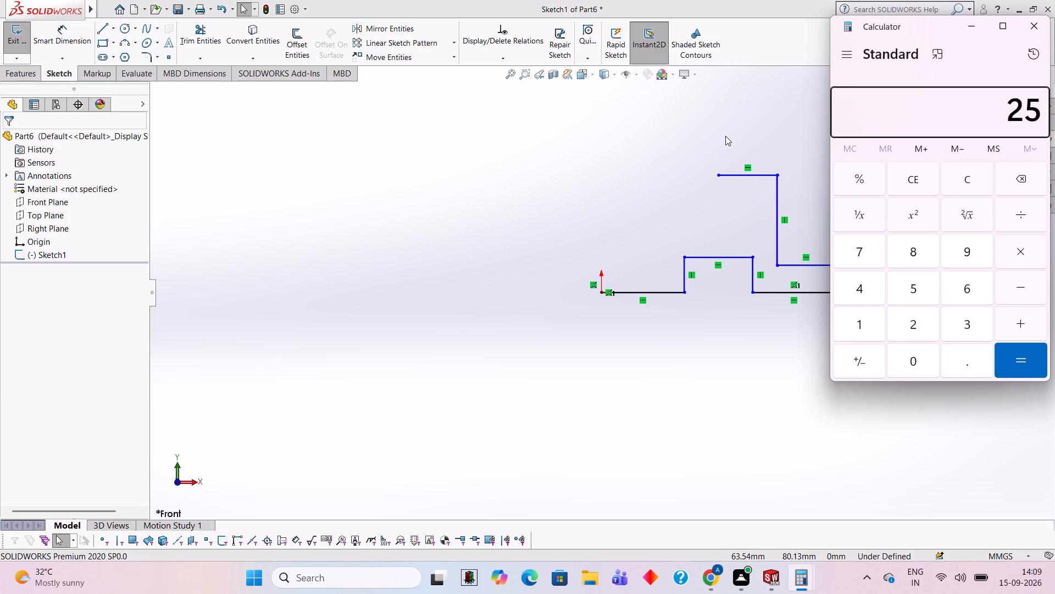
# Return to SOLIDWORKS and exit the profile sketch.
pyautogui.click(725, 136)
pyautogui.click(725, 136)
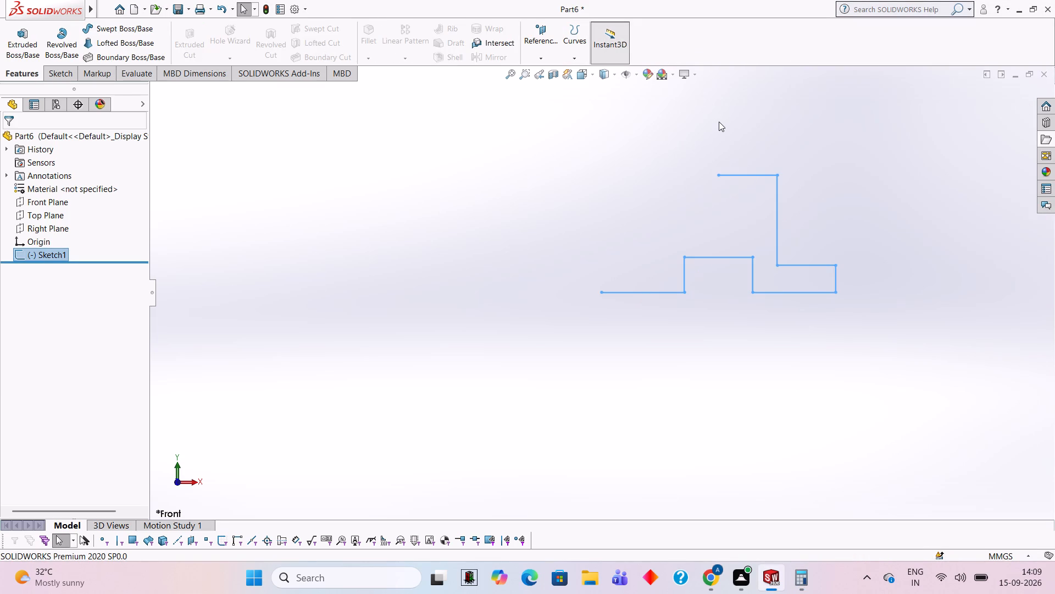
# Undo the sketch exit to resume editing the profile sketch.
pyautogui.press('Escape')
pyautogui.hotkey('ctrl', 'z')
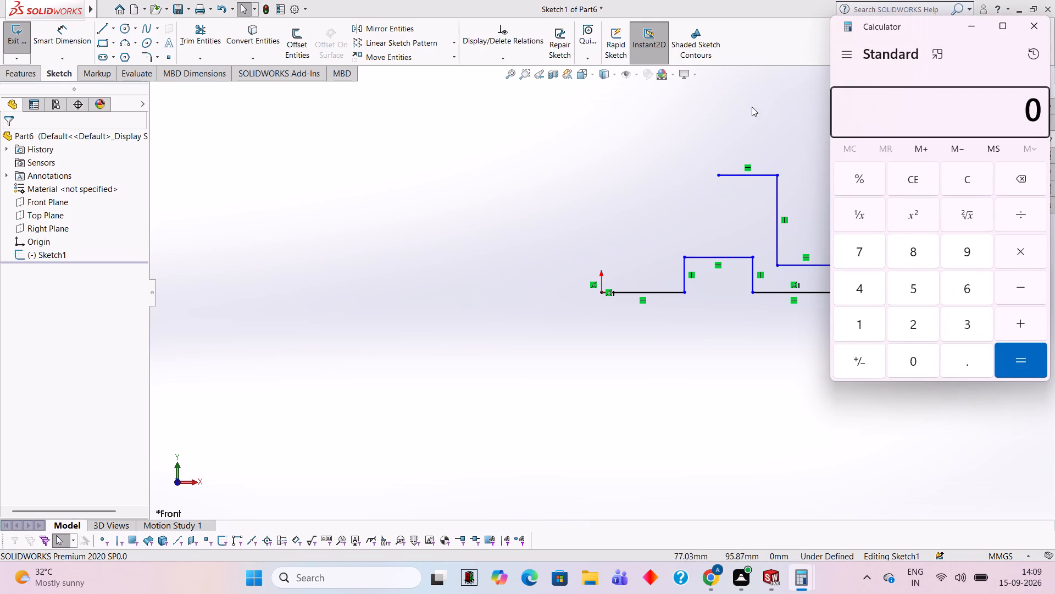
# Add 25, 20 and 20 in Calculator and clear the current entry.
pyautogui.write('25')
pyautogui.write('+20+')
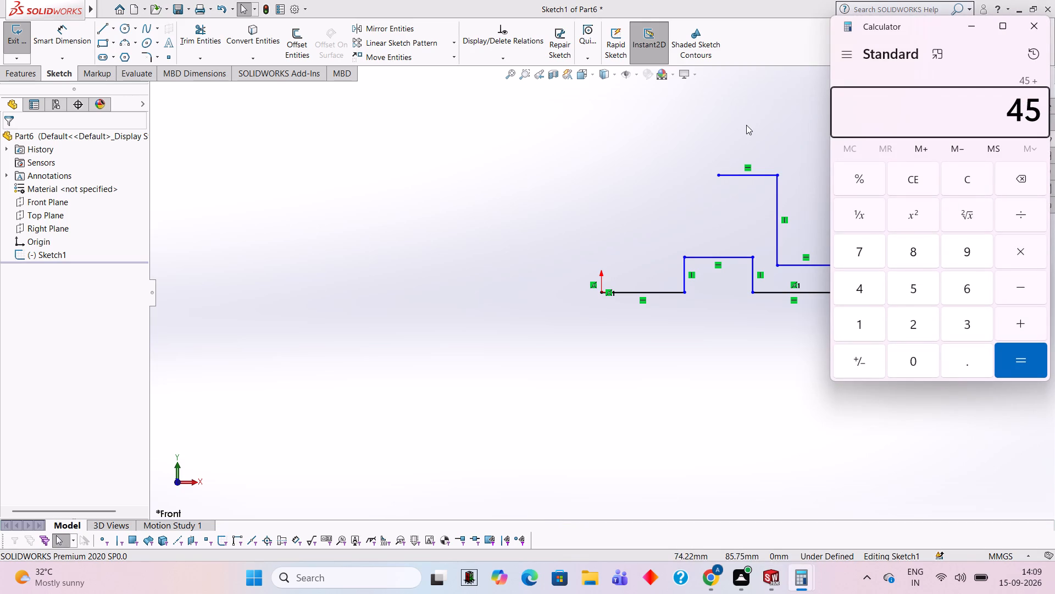
pyautogui.write('20+')
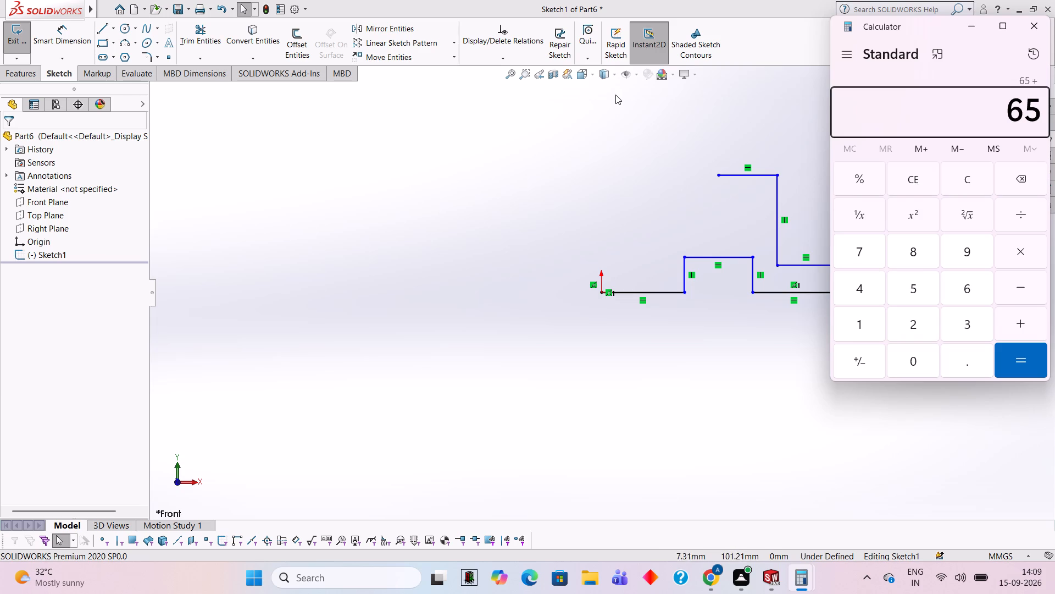
pyautogui.press('Delete')
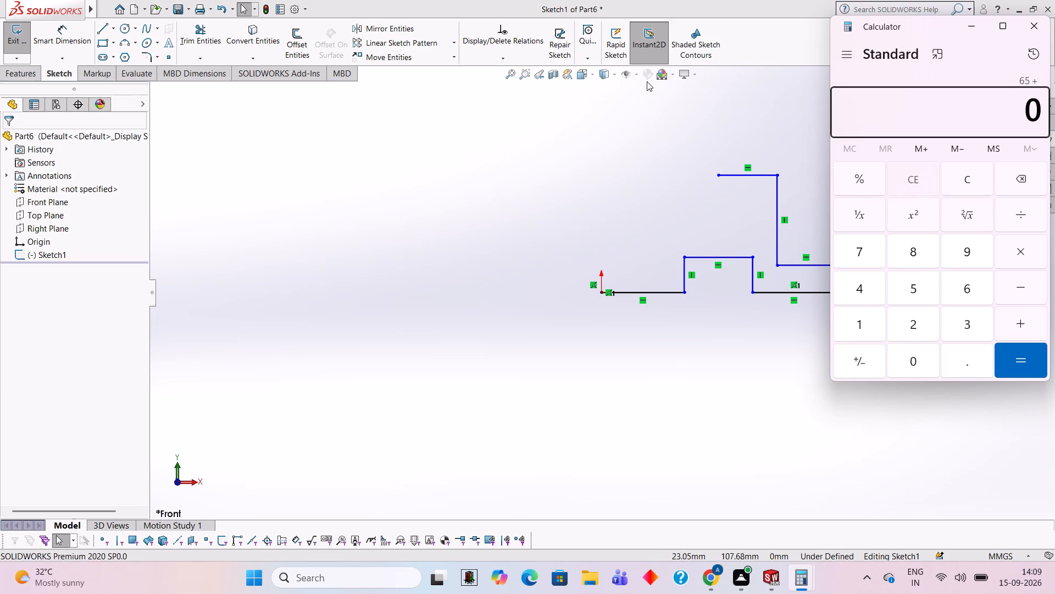
pyautogui.press('Delete')
pyautogui.press('Delete')
pyautogui.press('Delete')
pyautogui.press('Delete')
pyautogui.press('Delete')
pyautogui.press('Delete')
pyautogui.press('Delete')
pyautogui.press('BackSpace')
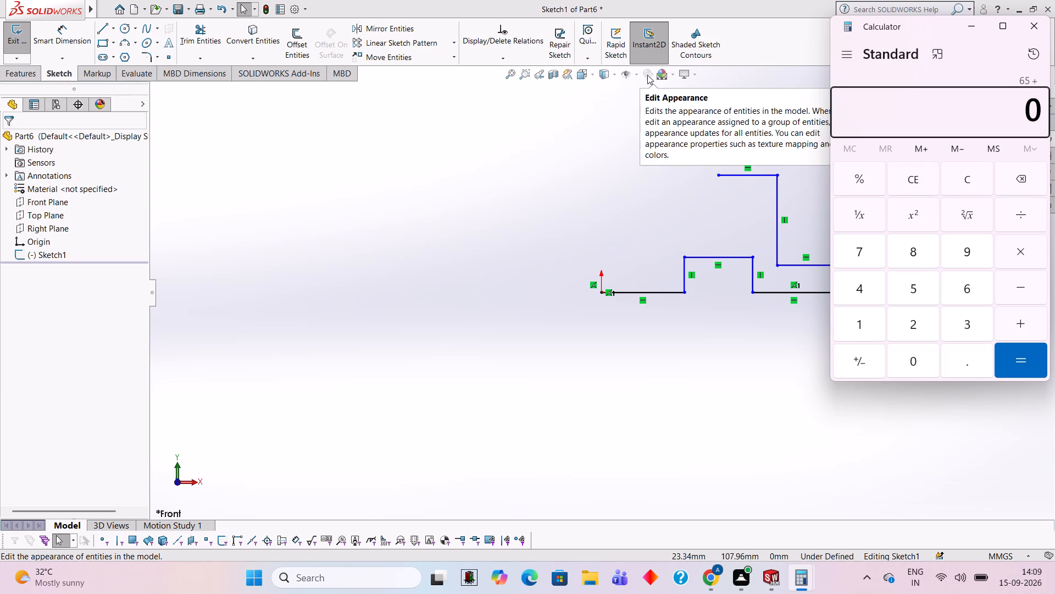
pyautogui.press('Delete')
pyautogui.press('Delete')
pyautogui.press('Delete')
pyautogui.press('2')
pyautogui.press('Delete')
pyautogui.press('Delete')
pyautogui.press('Delete')
pyautogui.press('Delete')
pyautogui.press('Delete')
pyautogui.press('Delete')
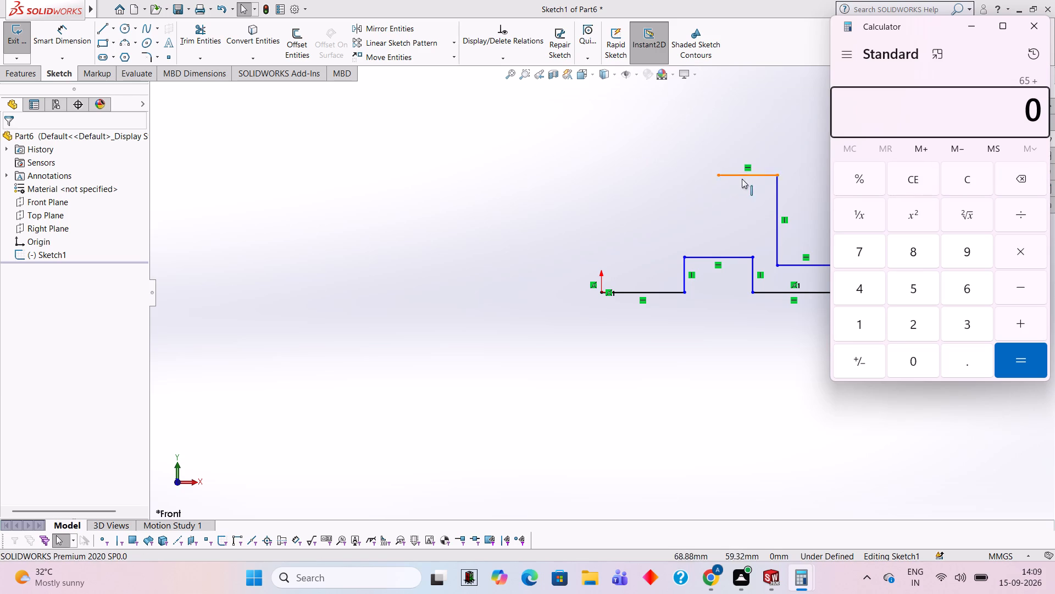
pyautogui.click(912, 178)
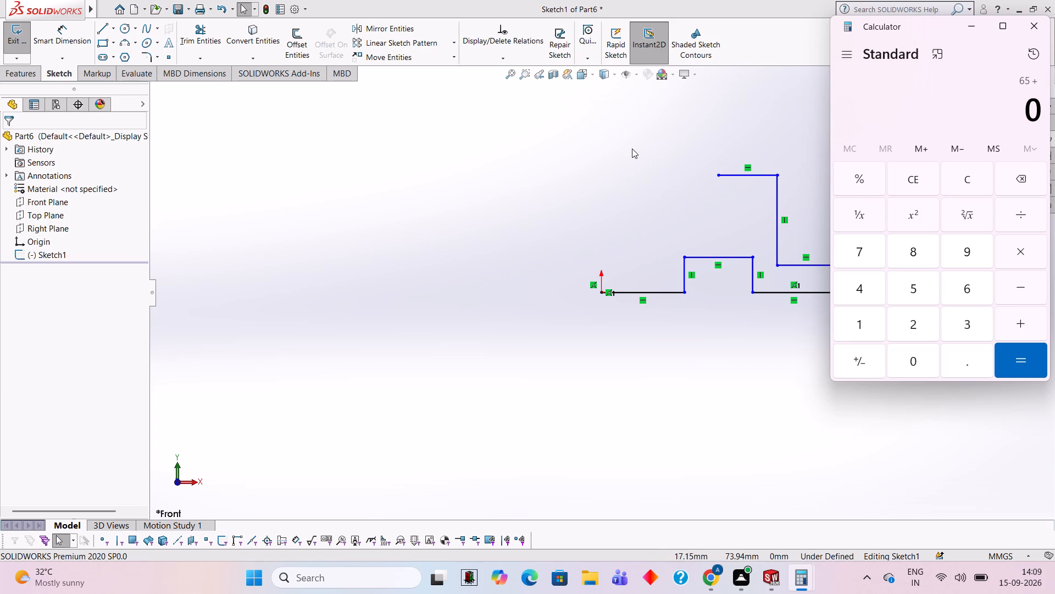
# Add 25, 22.5 and 22.5 to the pending sum in Calculator, compute the total and clear it.
pyautogui.press('2')
pyautogui.press('5')
pyautogui.press('+')
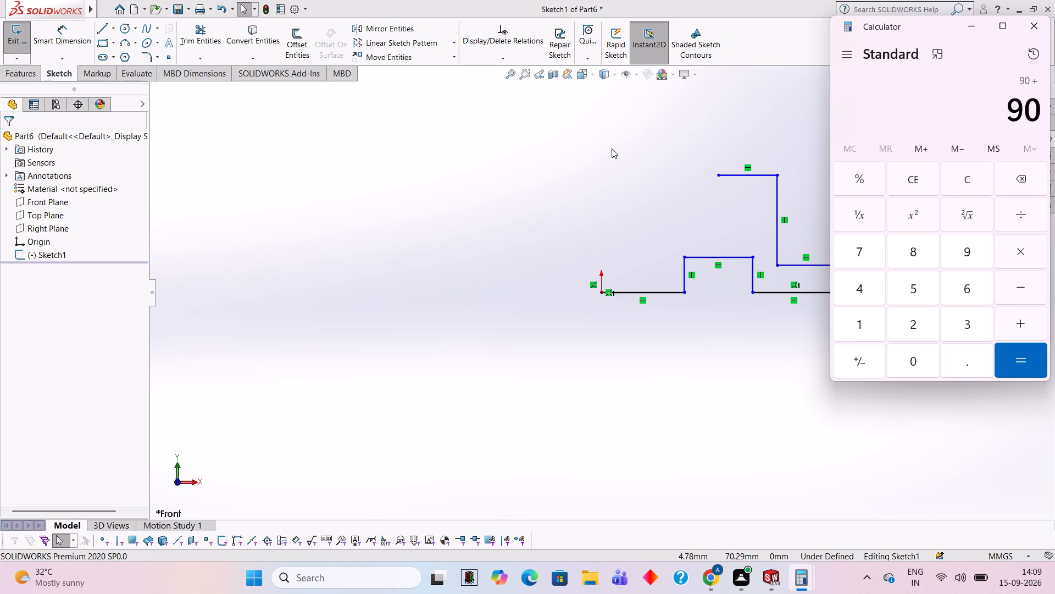
pyautogui.press('2')
pyautogui.write('2.5')
pyautogui.press('+')
pyautogui.press('2')
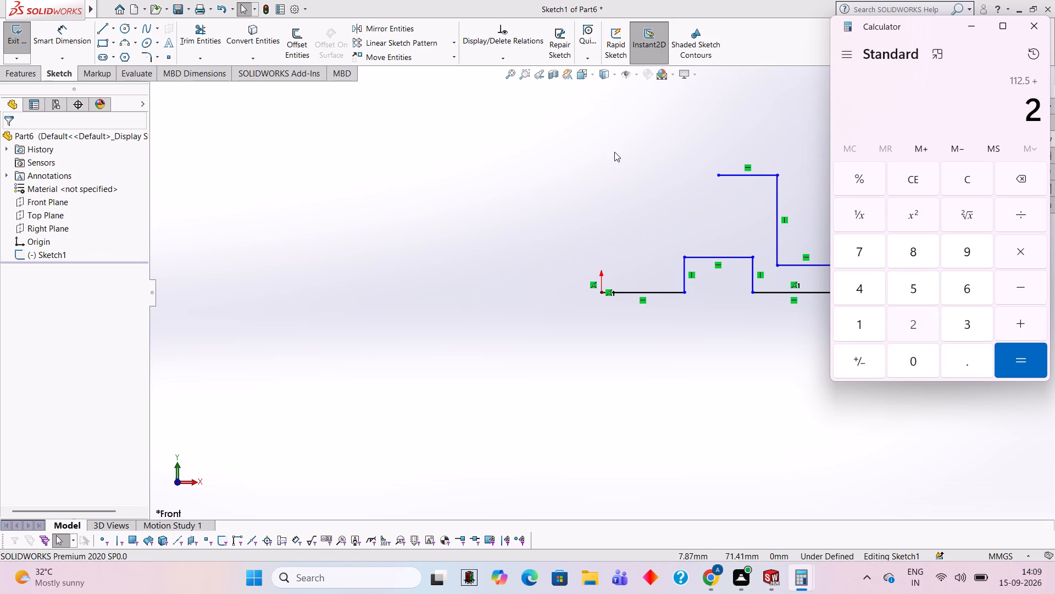
pyautogui.press('2')
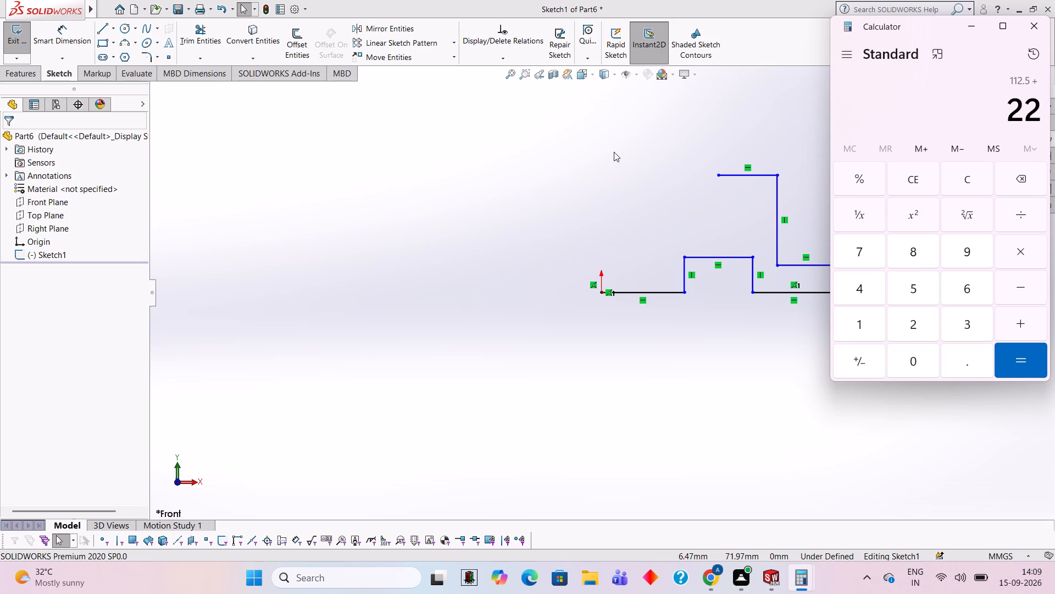
pyautogui.write('.5')
pyautogui.press('Return')
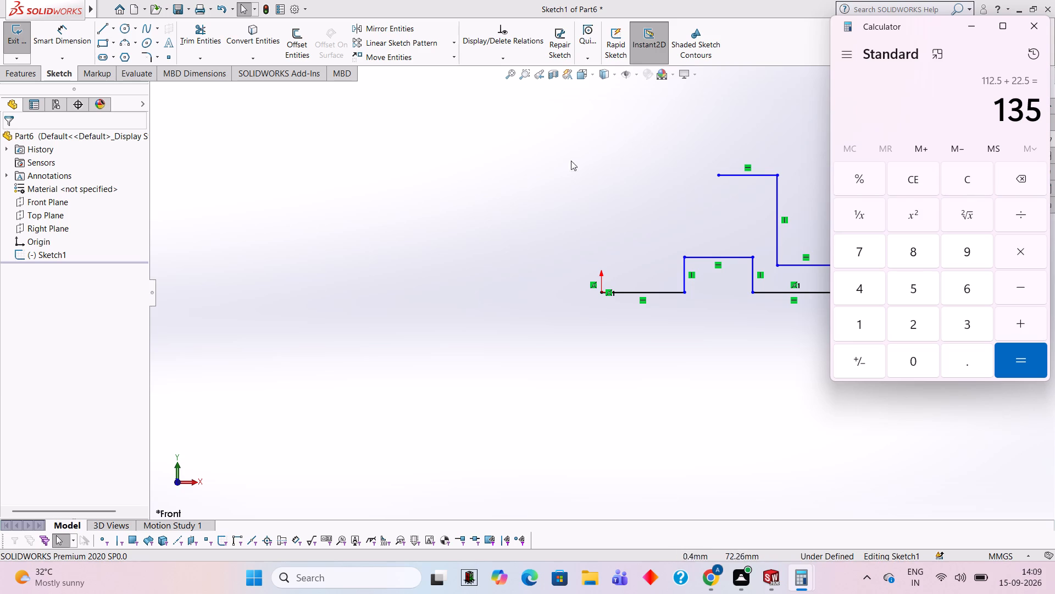
pyautogui.press('Delete')
pyautogui.press('Delete')
pyautogui.press('Delete')
pyautogui.press('Delete')
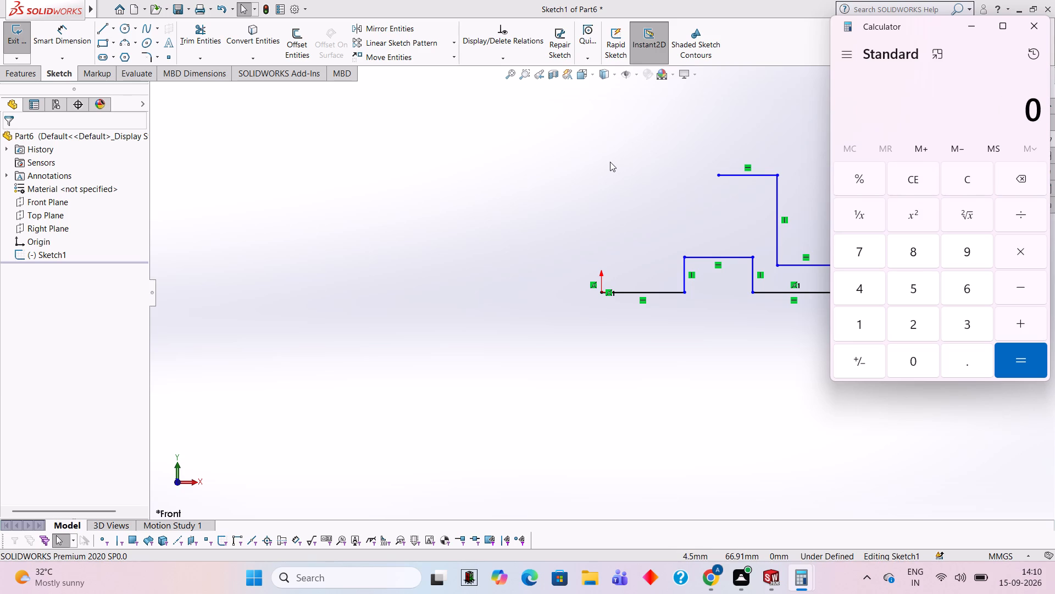
# Add 25, 15 and 15 in Calculator and clear the current entry.
pyautogui.press('2')
pyautogui.press('5')
pyautogui.press('+')
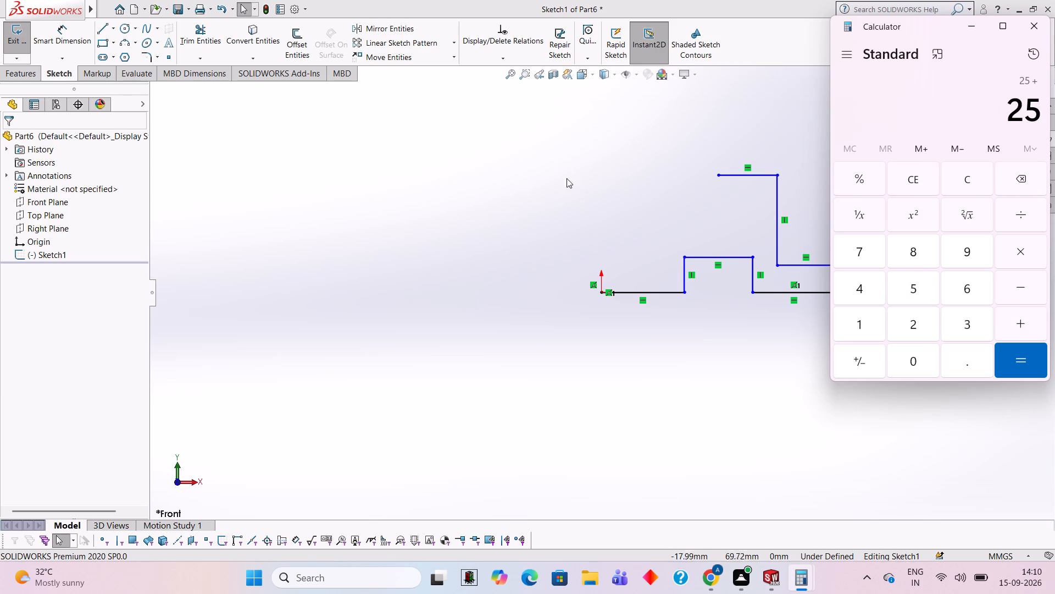
pyautogui.press('1')
pyautogui.press('5')
pyautogui.press('+')
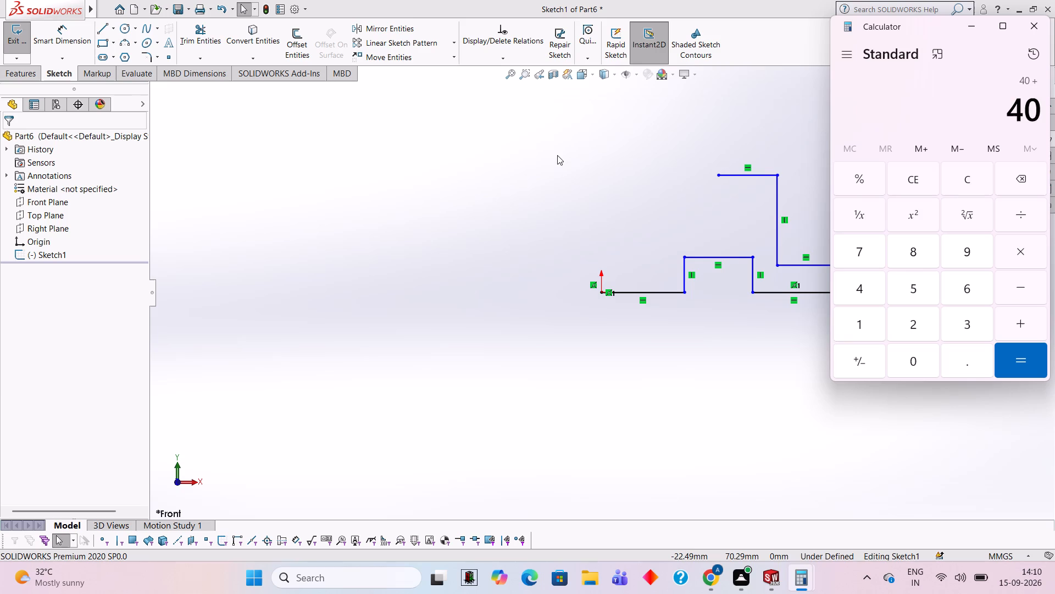
pyautogui.write('15+')
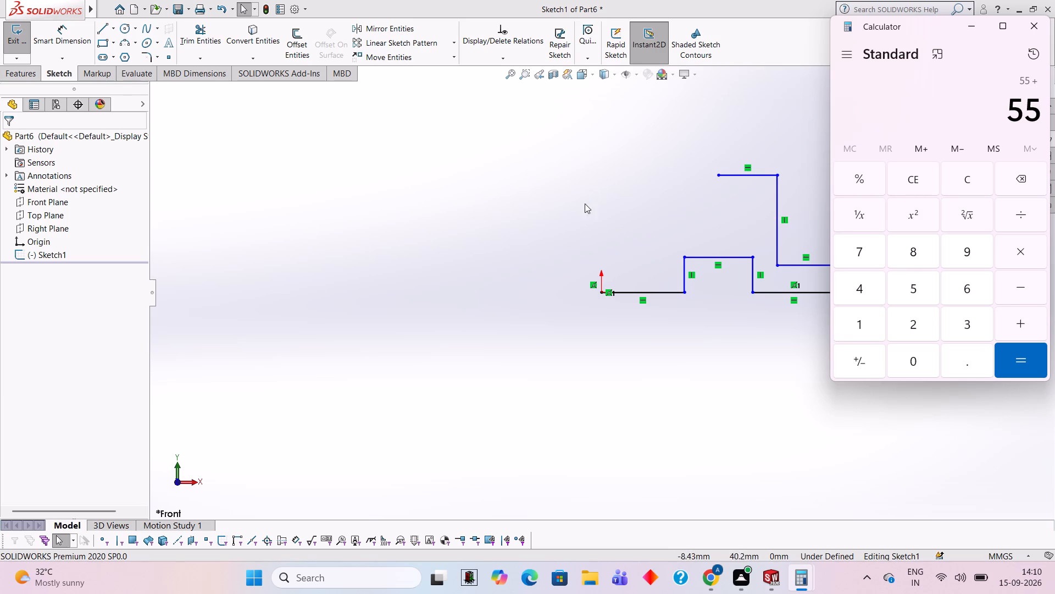
pyautogui.press('Delete')
pyautogui.press('Delete')
pyautogui.press('Delete')
pyautogui.press('Delete')
pyautogui.press('Delete')
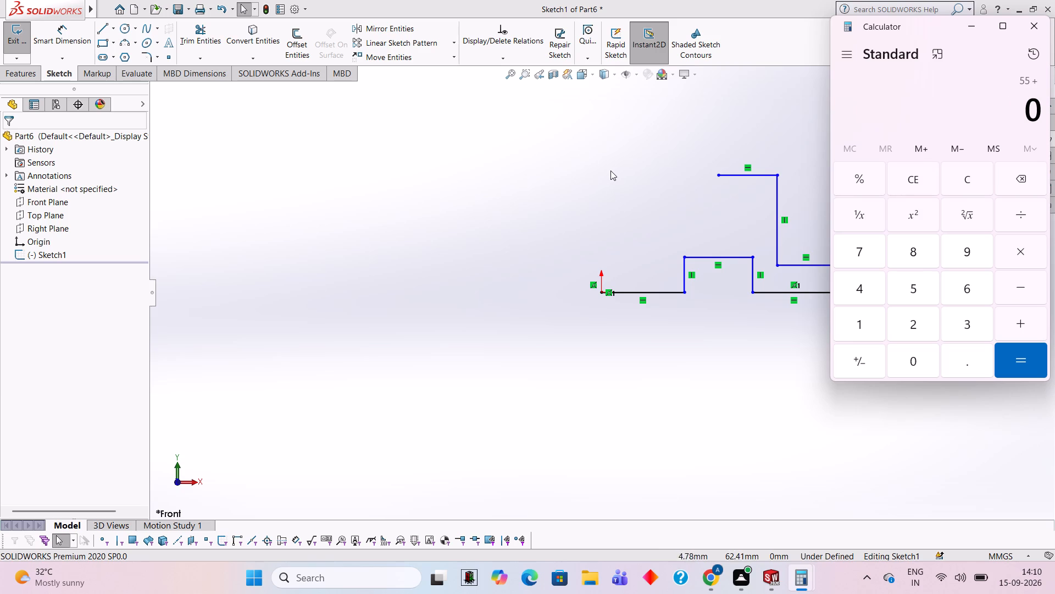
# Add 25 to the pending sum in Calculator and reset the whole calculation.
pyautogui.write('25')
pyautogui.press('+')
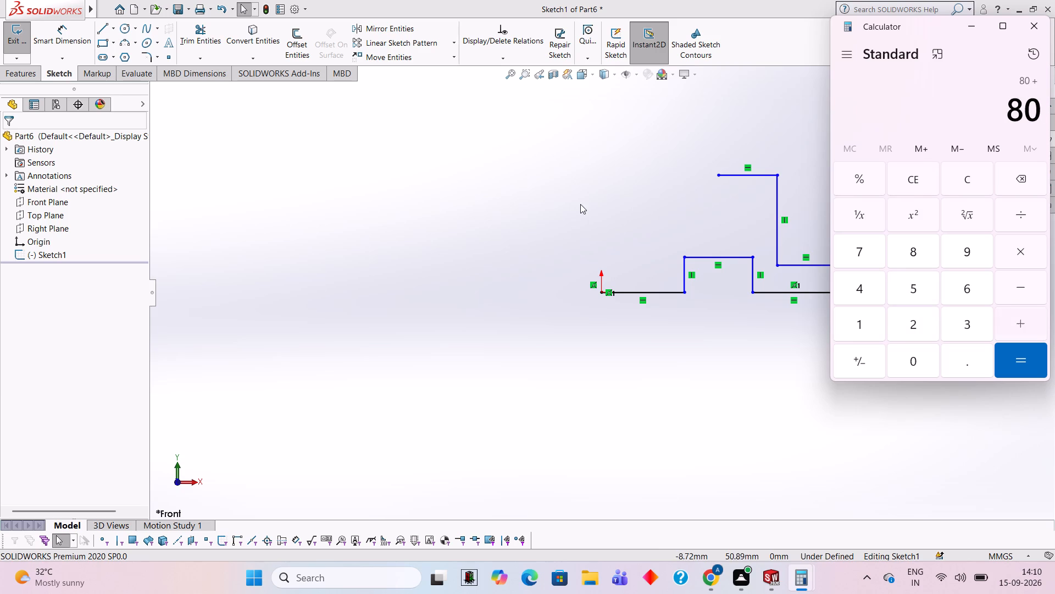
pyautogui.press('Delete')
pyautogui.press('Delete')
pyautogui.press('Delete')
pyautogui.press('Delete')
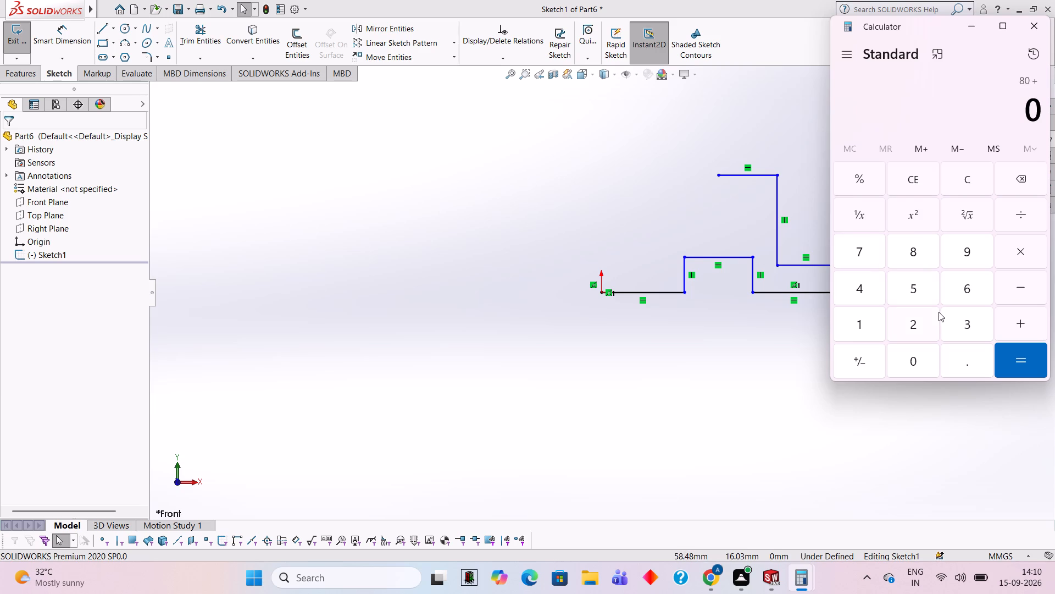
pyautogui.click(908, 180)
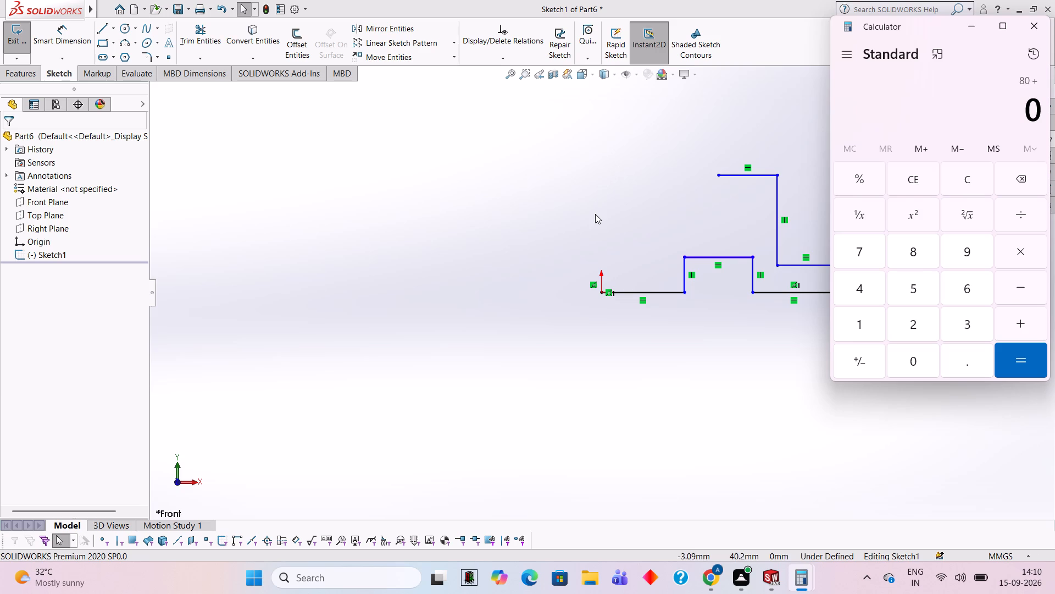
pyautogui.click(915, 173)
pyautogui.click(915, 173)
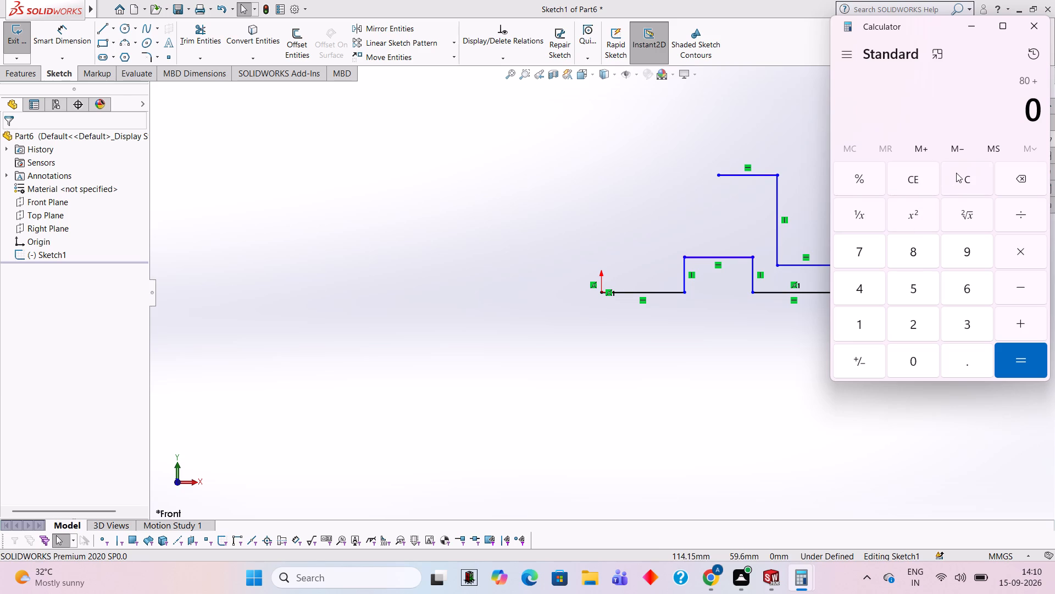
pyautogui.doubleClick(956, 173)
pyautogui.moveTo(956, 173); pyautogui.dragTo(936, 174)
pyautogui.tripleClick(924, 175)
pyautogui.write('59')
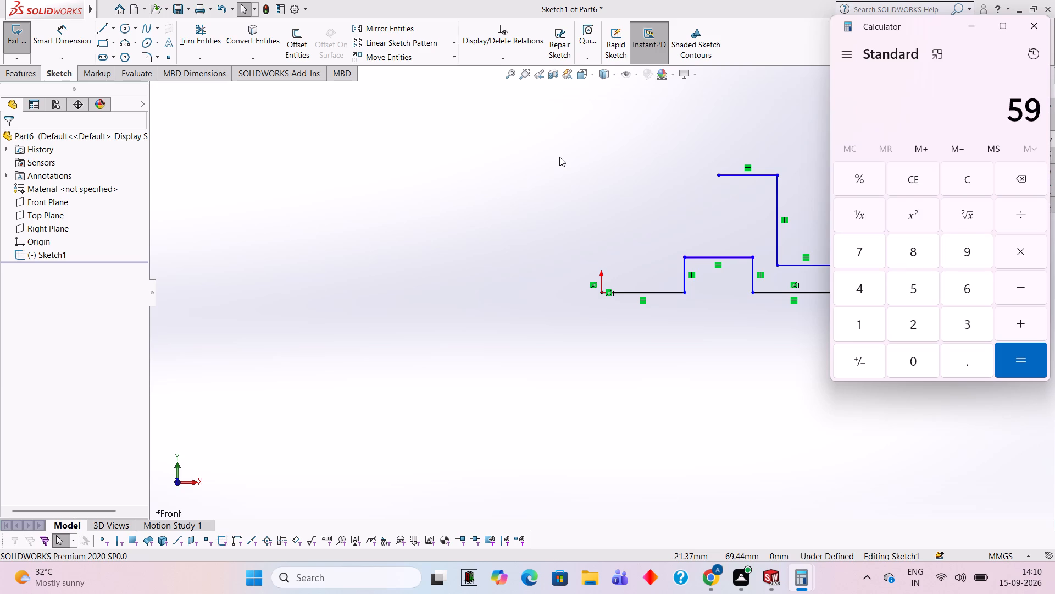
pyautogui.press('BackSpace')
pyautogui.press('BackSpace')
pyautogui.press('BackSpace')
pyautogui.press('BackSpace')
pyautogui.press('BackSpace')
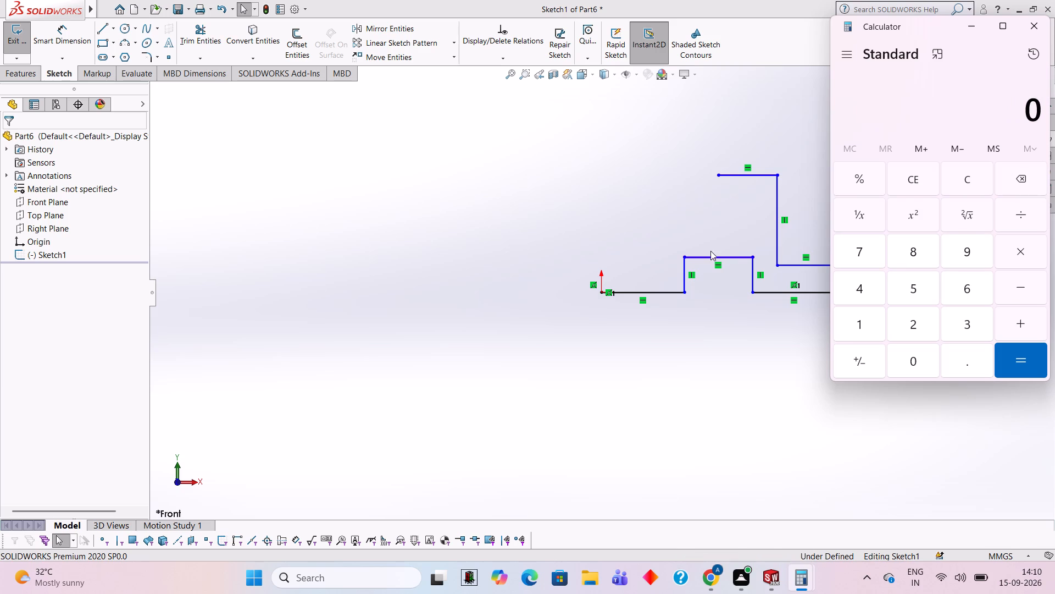
# Calculate 25 plus 21.5 plus 21.5 in Calculator and clear the result.
pyautogui.write('25+')
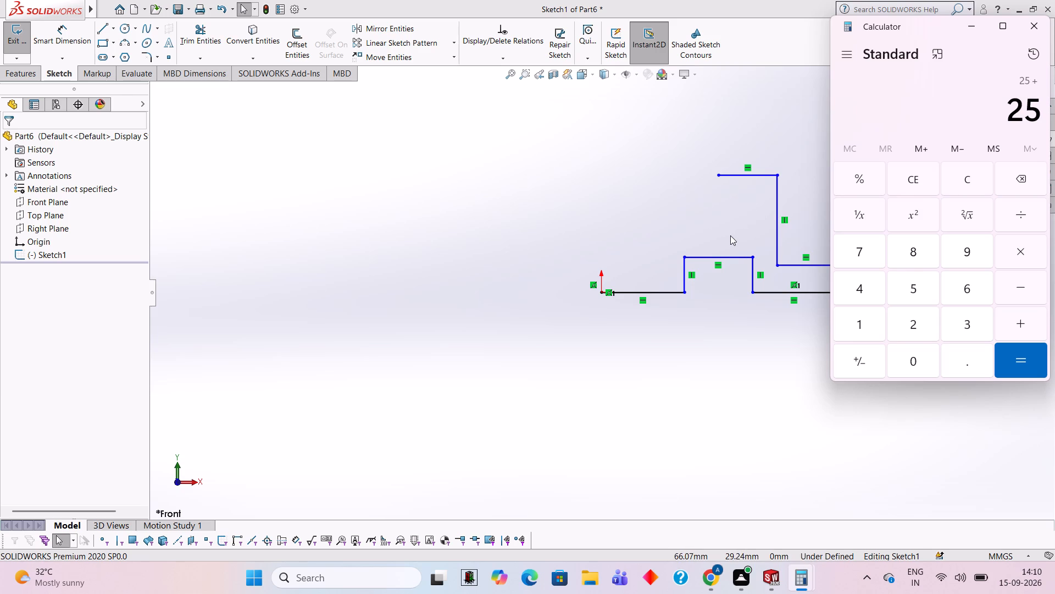
pyautogui.write('20')
pyautogui.press('BackSpace')
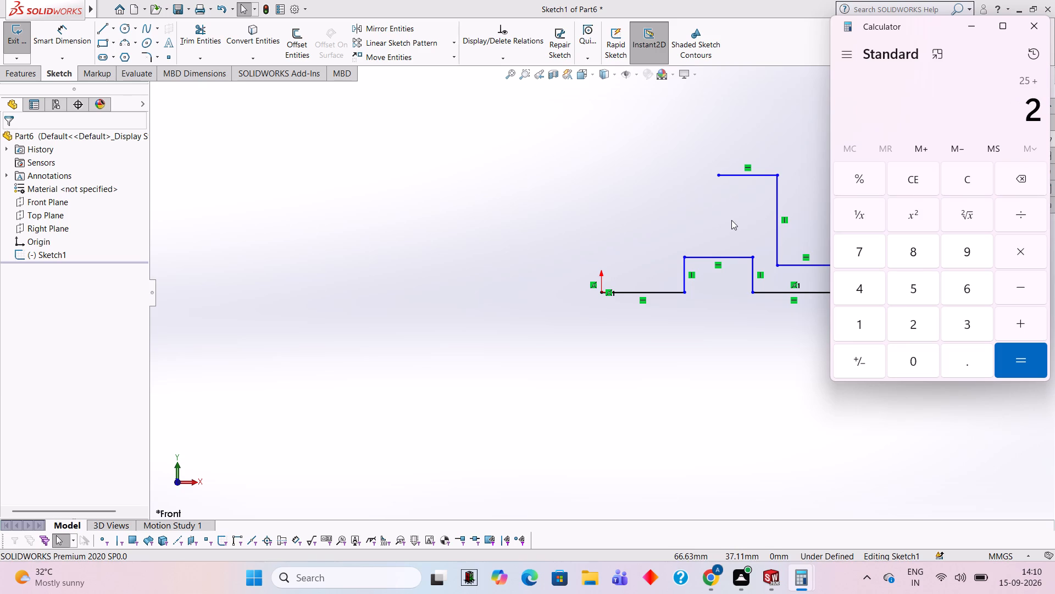
pyautogui.write('1.')
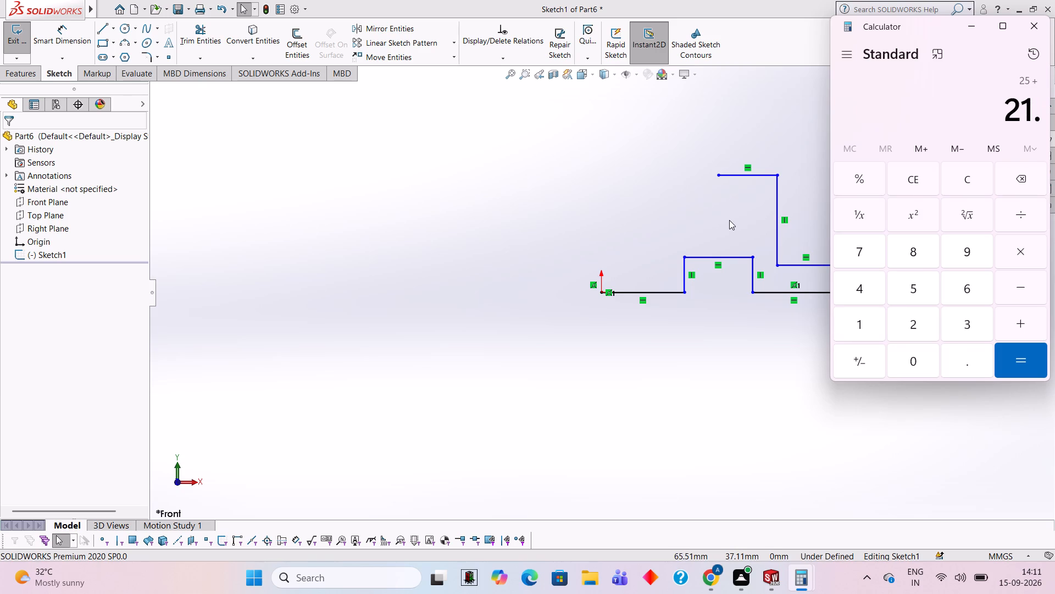
pyautogui.press('5')
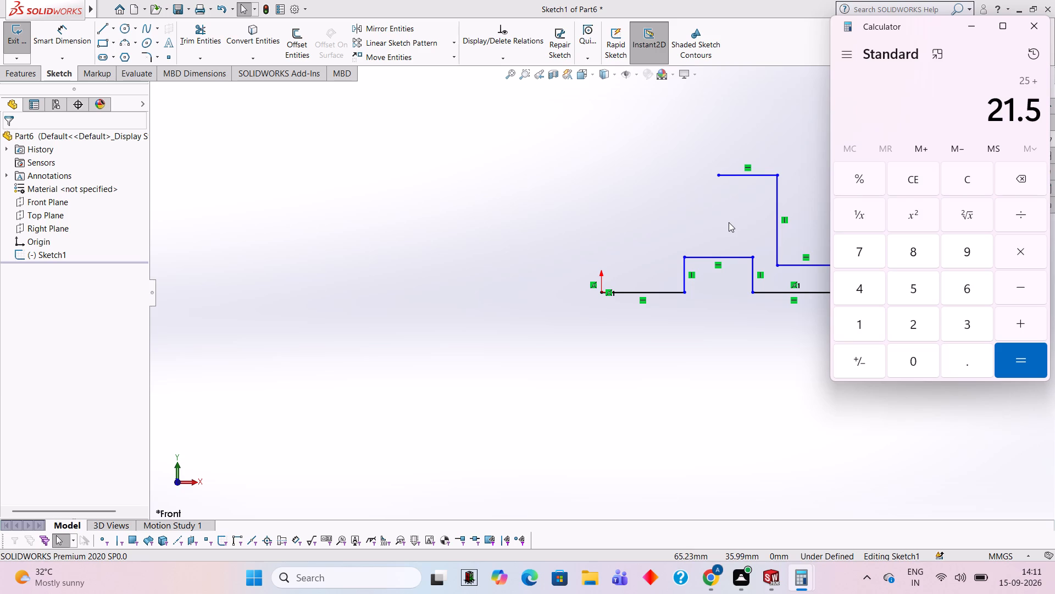
pyautogui.press('+')
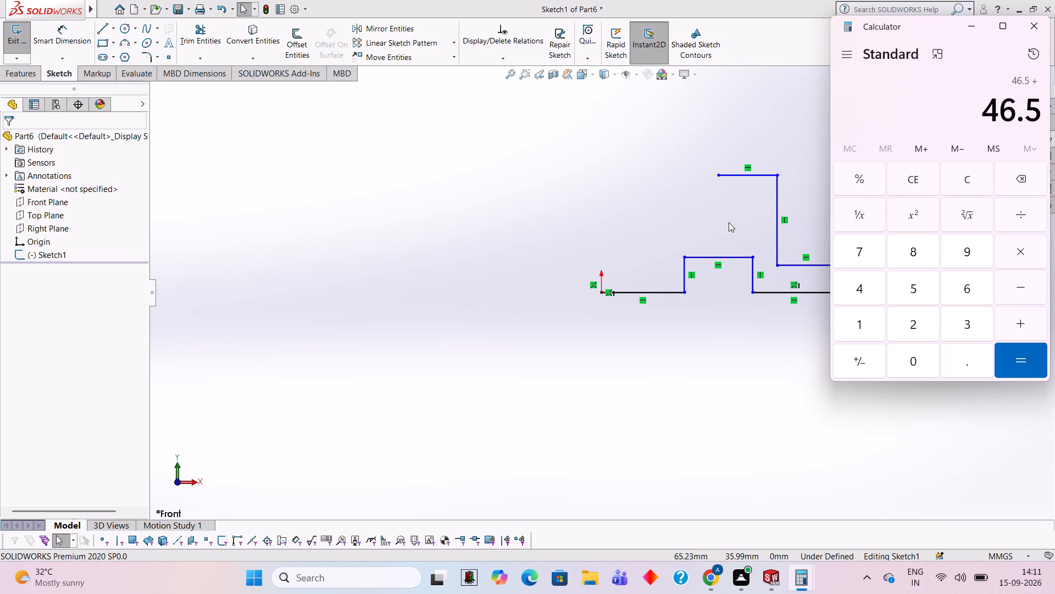
pyautogui.write('21.5')
pyautogui.press('Return')
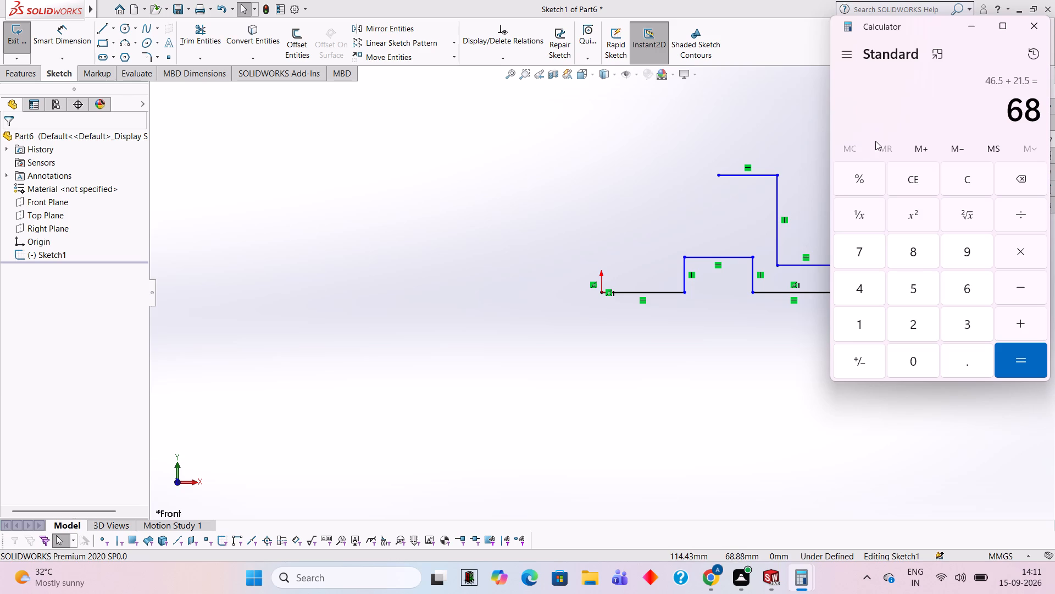
pyautogui.press('BackSpace')
pyautogui.press('BackSpace')
pyautogui.press('BackSpace')
pyautogui.press('BackSpace')
pyautogui.press('BackSpace')
pyautogui.press('BackSpace')
pyautogui.press('BackSpace')
pyautogui.press('Delete')
pyautogui.press('Delete')
pyautogui.press('Delete')
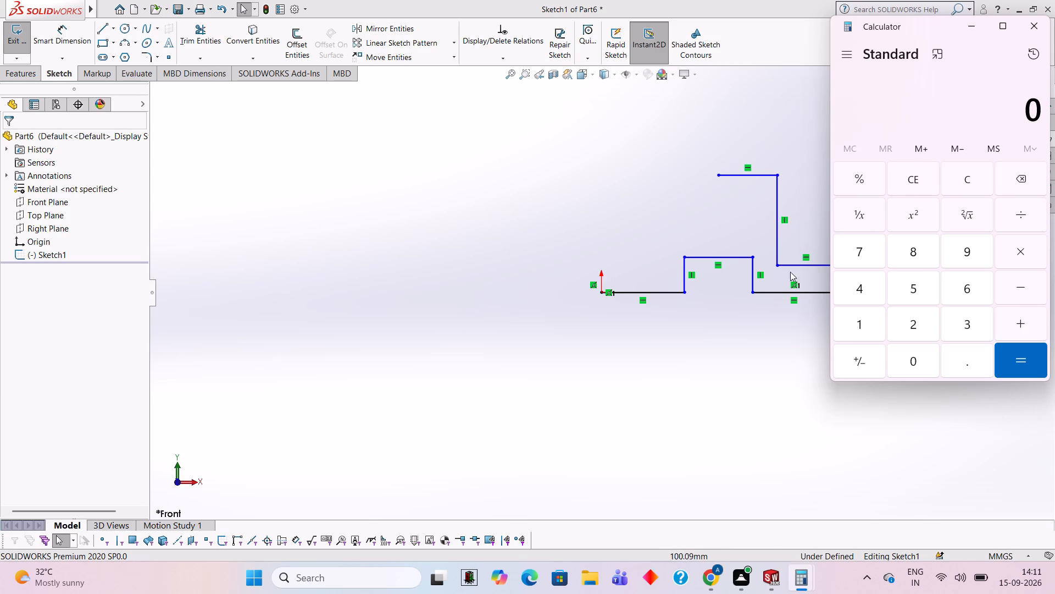
# Calculate 60 minus 25 in Calculator and clear the result.
pyautogui.write('60-25')
pyautogui.press('Return')
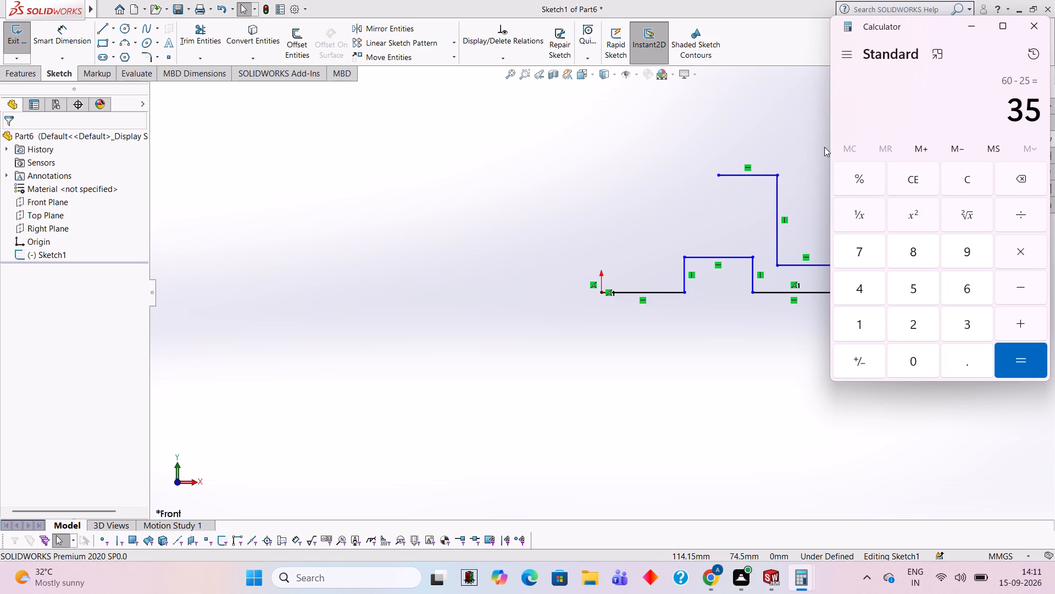
pyautogui.press('Delete')
pyautogui.press('Delete')
pyautogui.press('Delete')
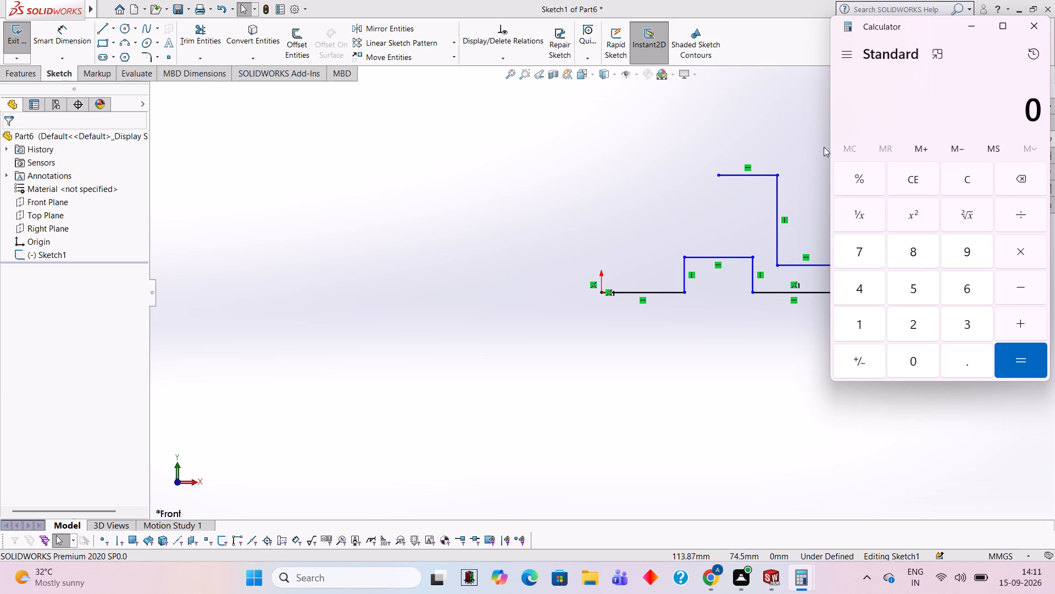
# Calculate 35 divided by 2 in Calculator and close Calculator.
pyautogui.press('3')
pyautogui.press('5')
pyautogui.press('/')
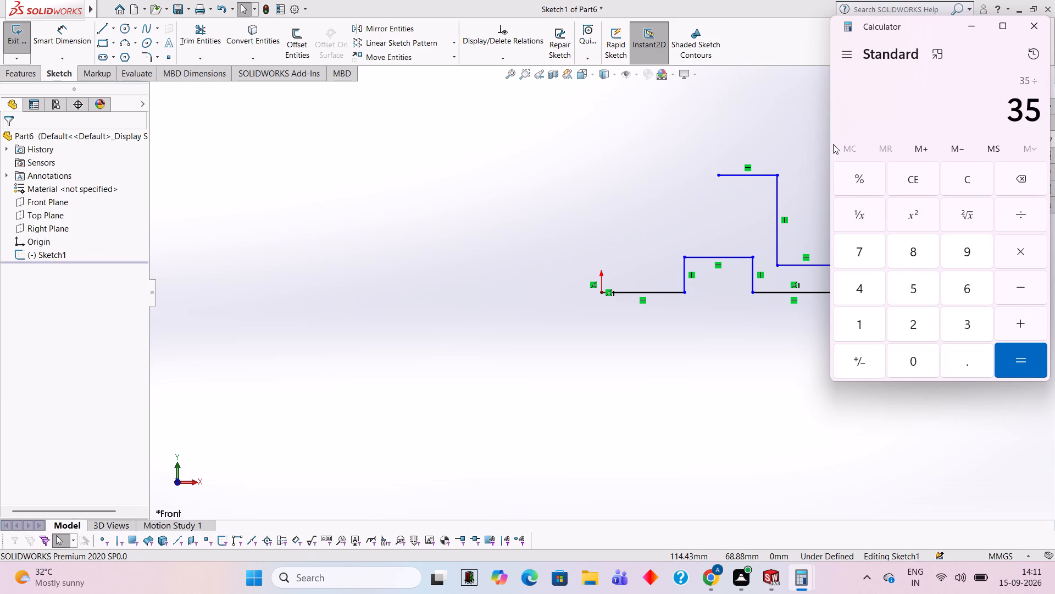
pyautogui.press('2')
pyautogui.press('Return')
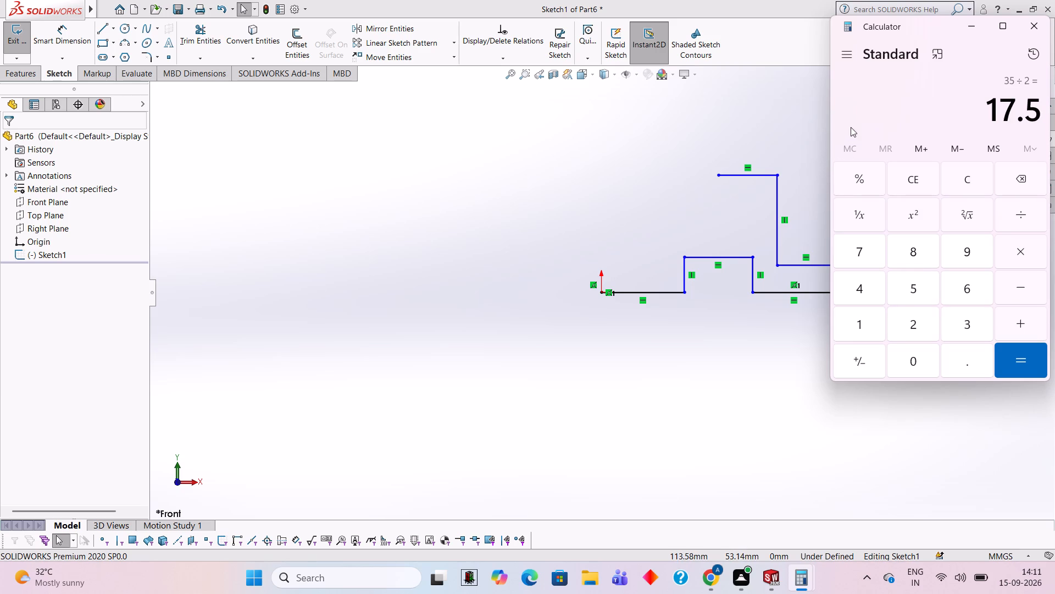
pyautogui.click(1038, 20)
# Undo the horizontal line drawn from the top of the 46 mm vertical line.
pyautogui.hotkey('ctrl', 'z')
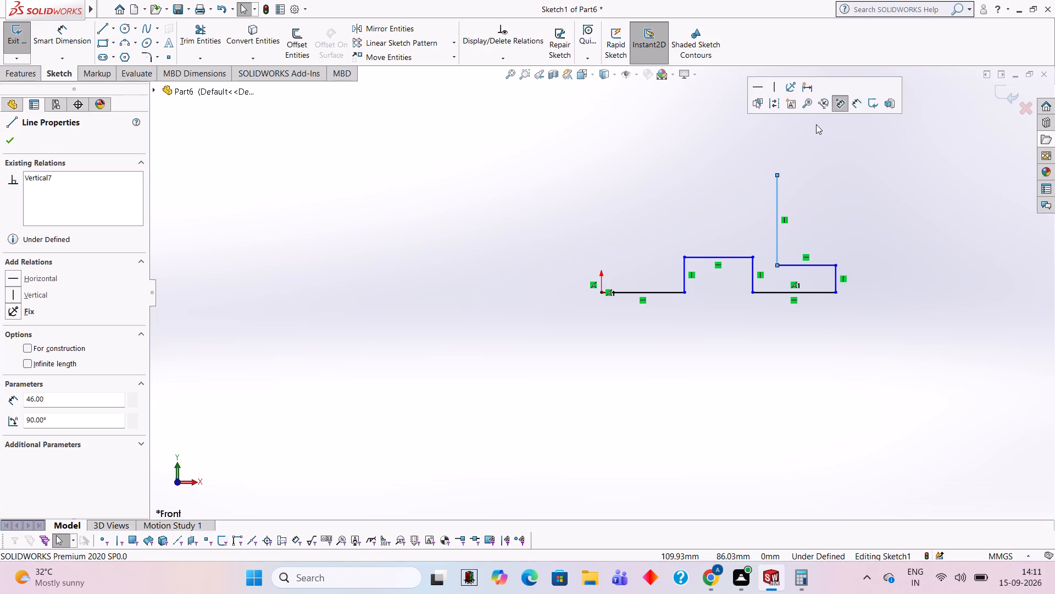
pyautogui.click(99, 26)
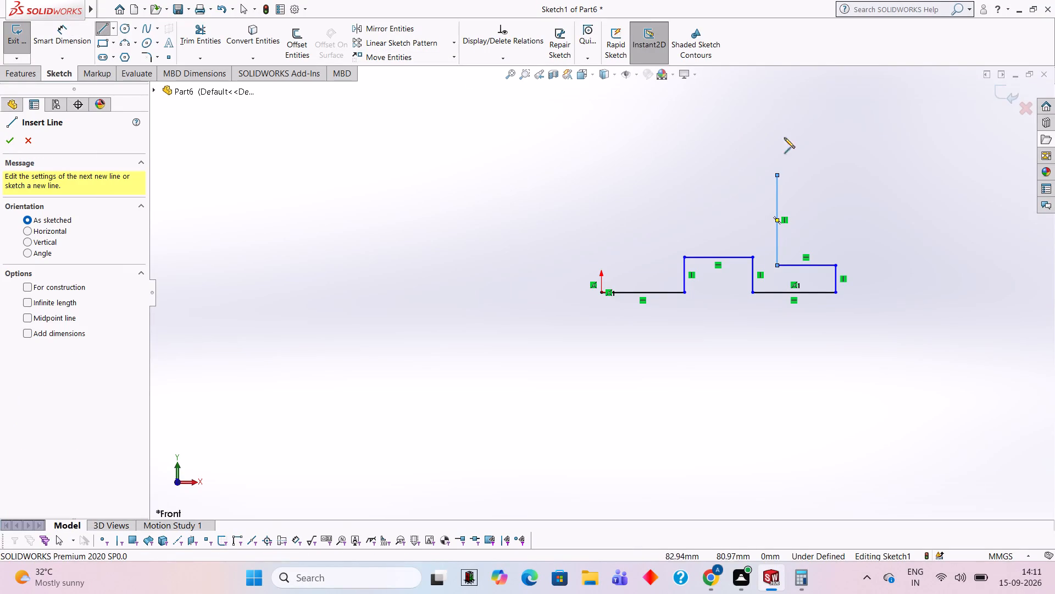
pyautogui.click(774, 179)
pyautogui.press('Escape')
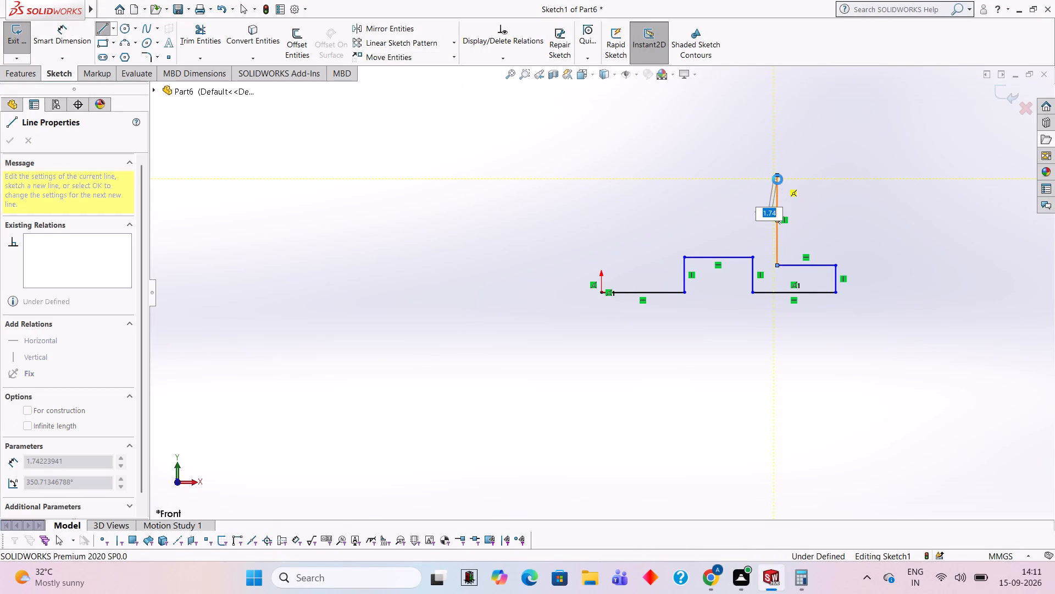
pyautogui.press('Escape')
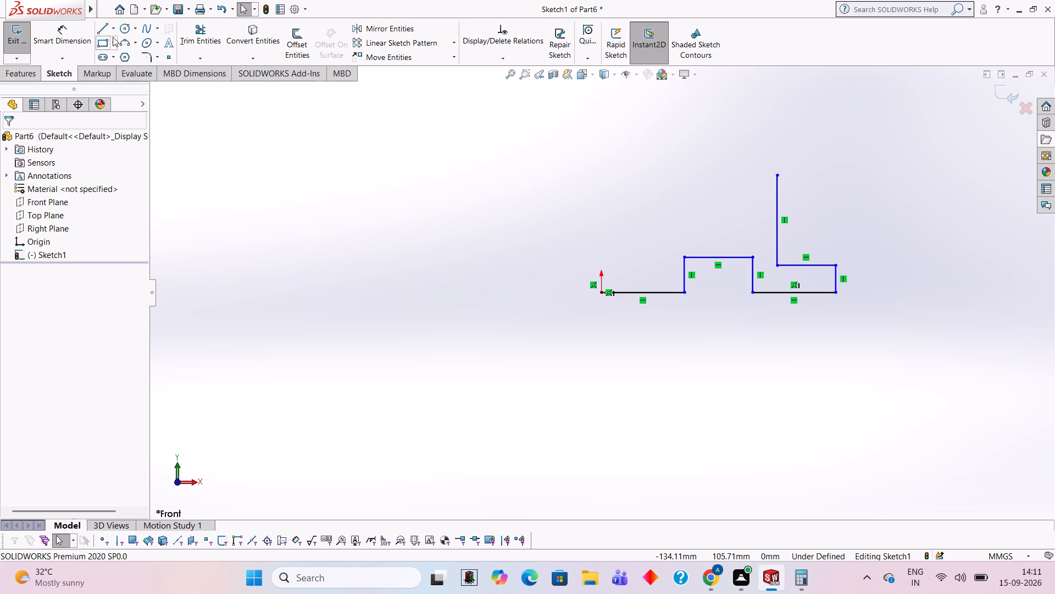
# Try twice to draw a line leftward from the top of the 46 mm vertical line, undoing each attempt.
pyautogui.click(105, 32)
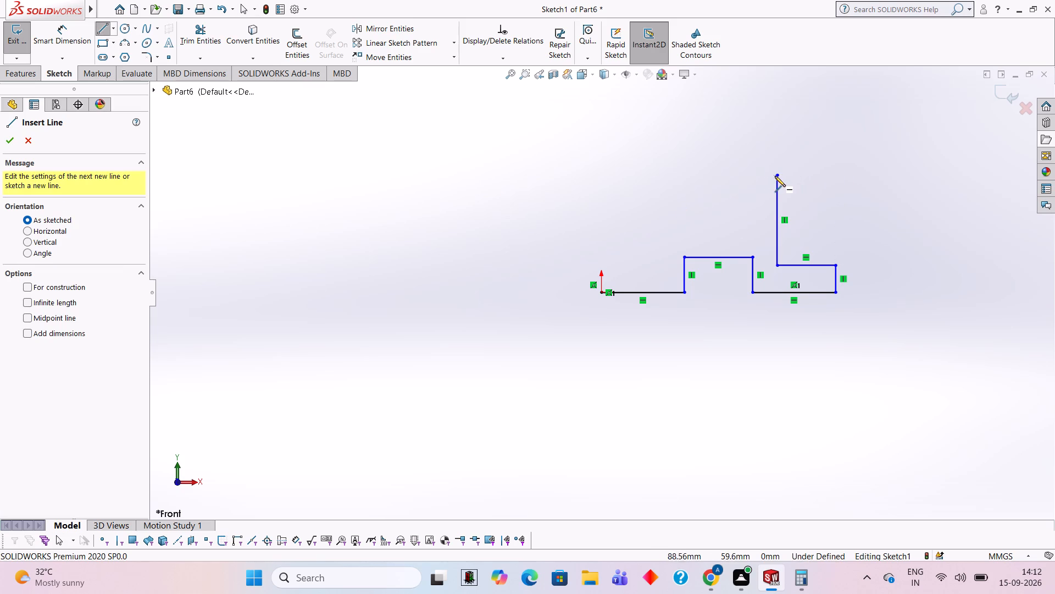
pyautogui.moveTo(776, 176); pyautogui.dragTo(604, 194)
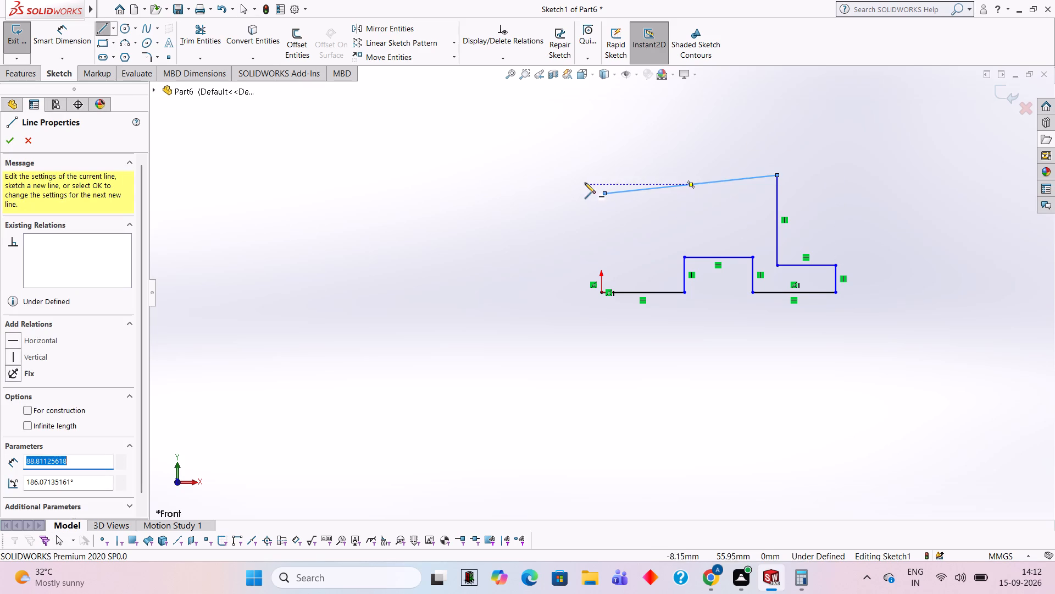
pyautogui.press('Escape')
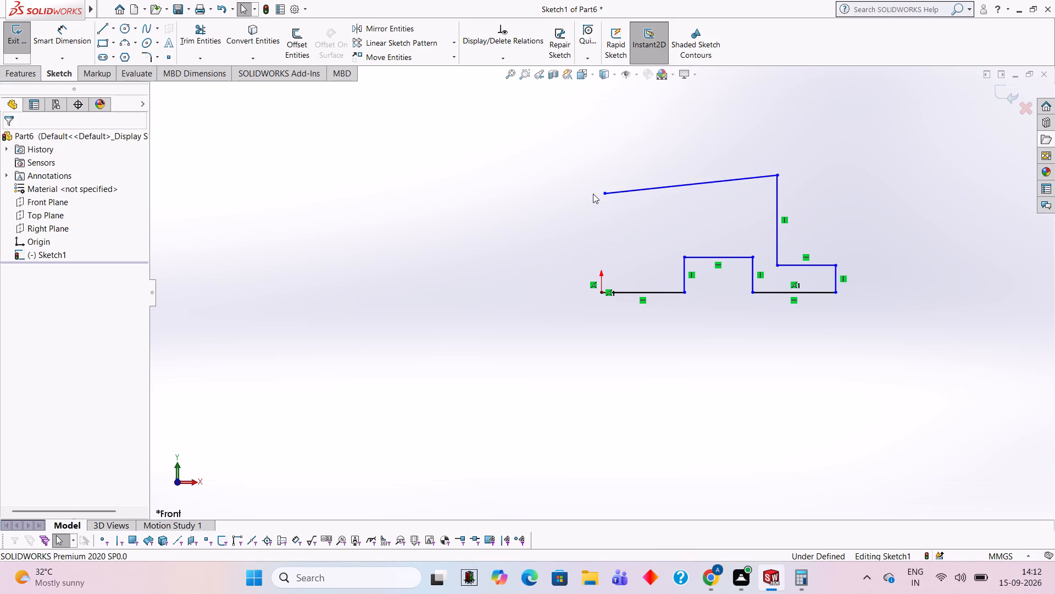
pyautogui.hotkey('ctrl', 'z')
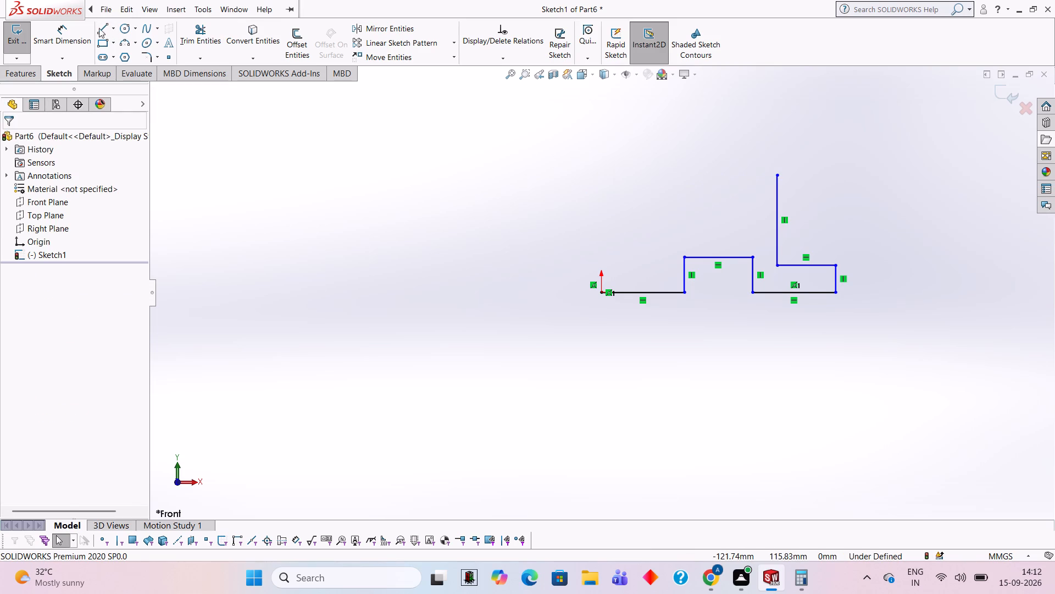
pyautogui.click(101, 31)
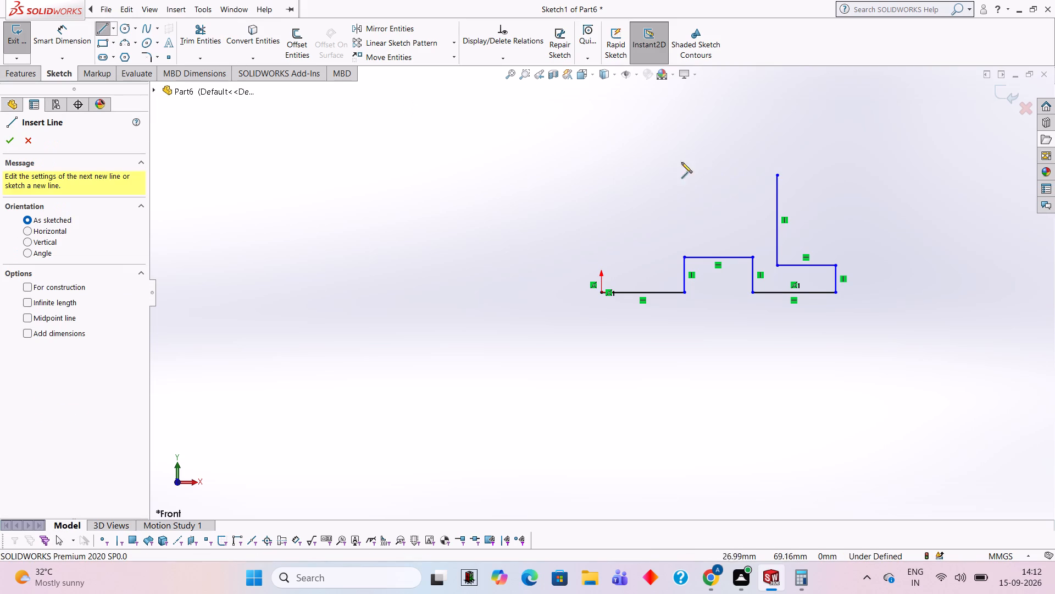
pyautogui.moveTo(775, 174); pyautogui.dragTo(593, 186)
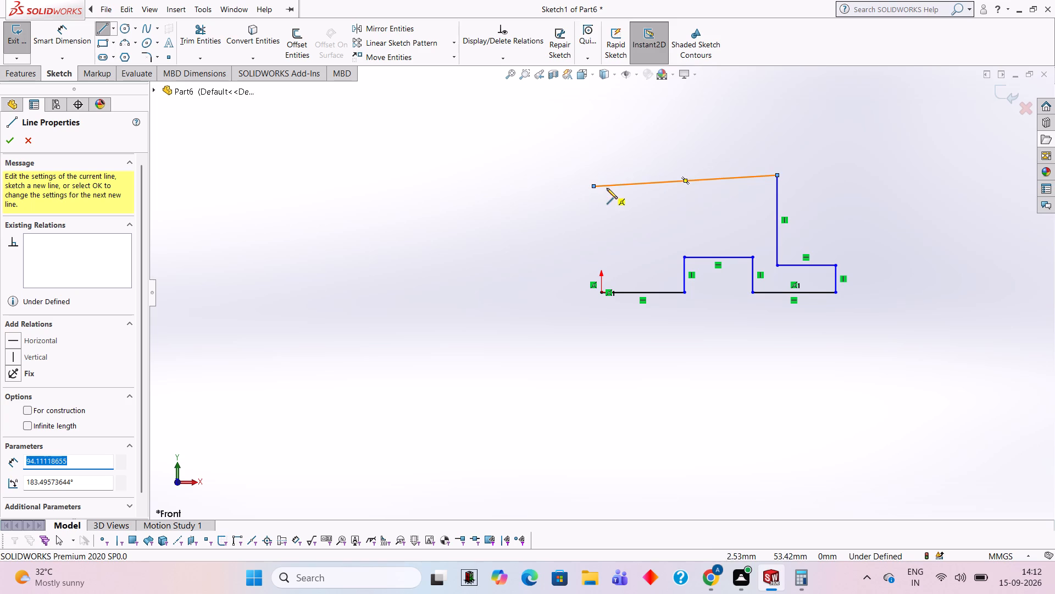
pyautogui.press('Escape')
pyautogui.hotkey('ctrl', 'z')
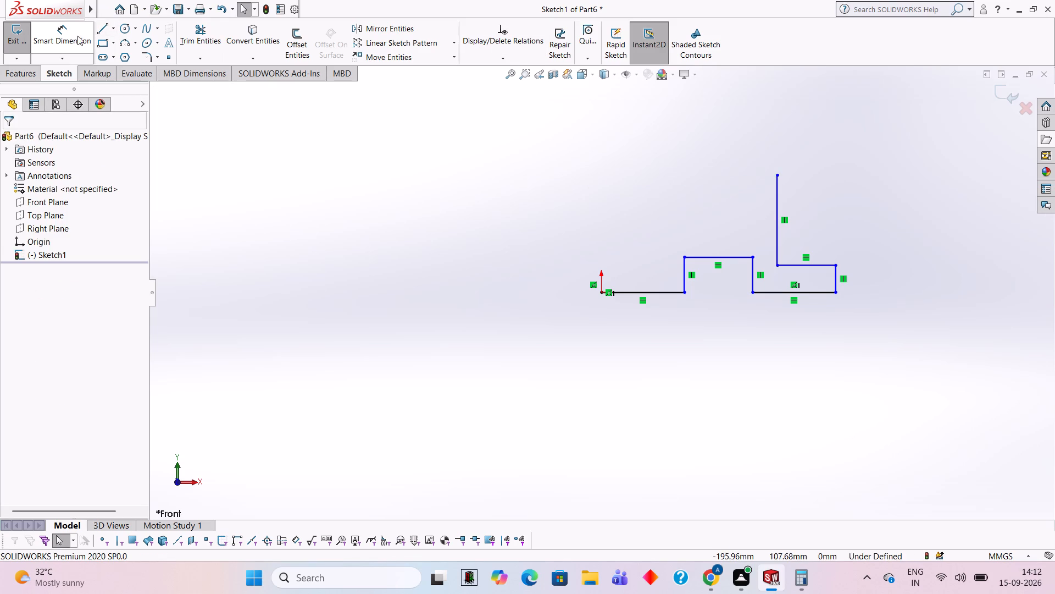
# Draw a 17.5 mm horizontal line leftward from the top of the 46 mm vertical line.
pyautogui.click(103, 25)
pyautogui.click(776, 175)
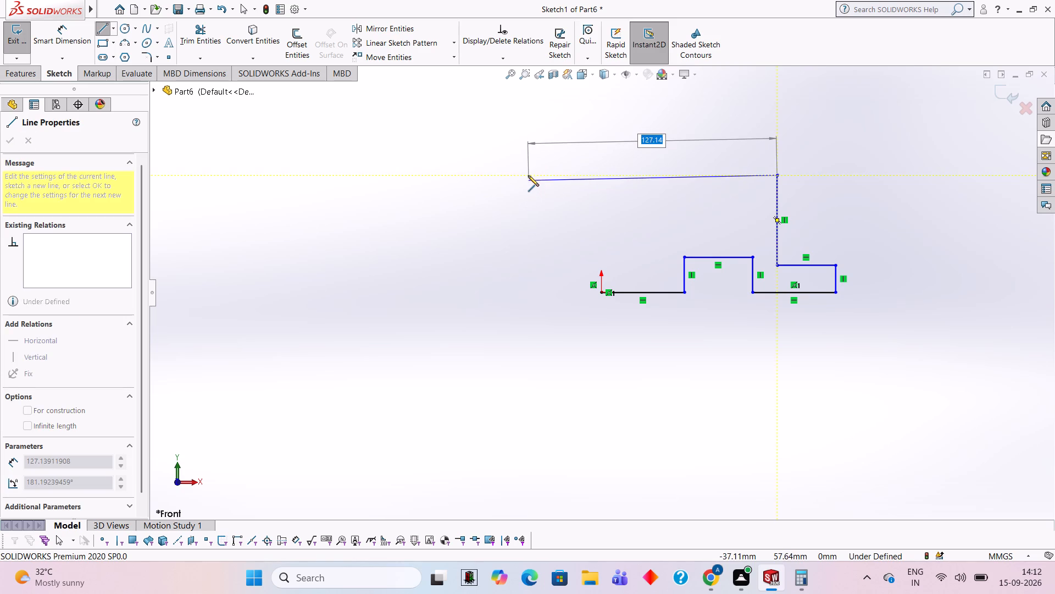
pyautogui.write('17.5')
pyautogui.press('Return')
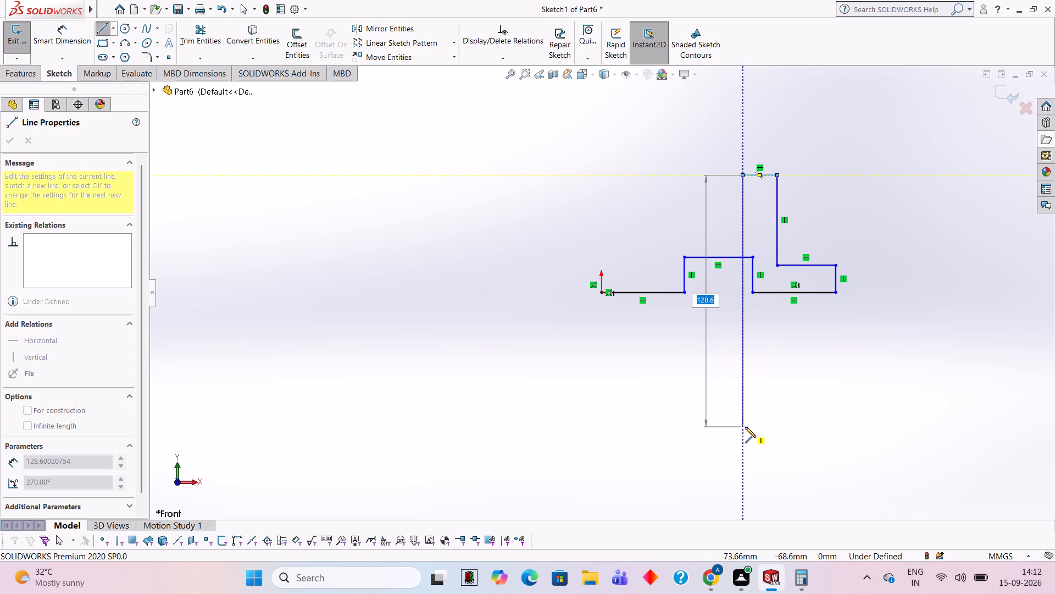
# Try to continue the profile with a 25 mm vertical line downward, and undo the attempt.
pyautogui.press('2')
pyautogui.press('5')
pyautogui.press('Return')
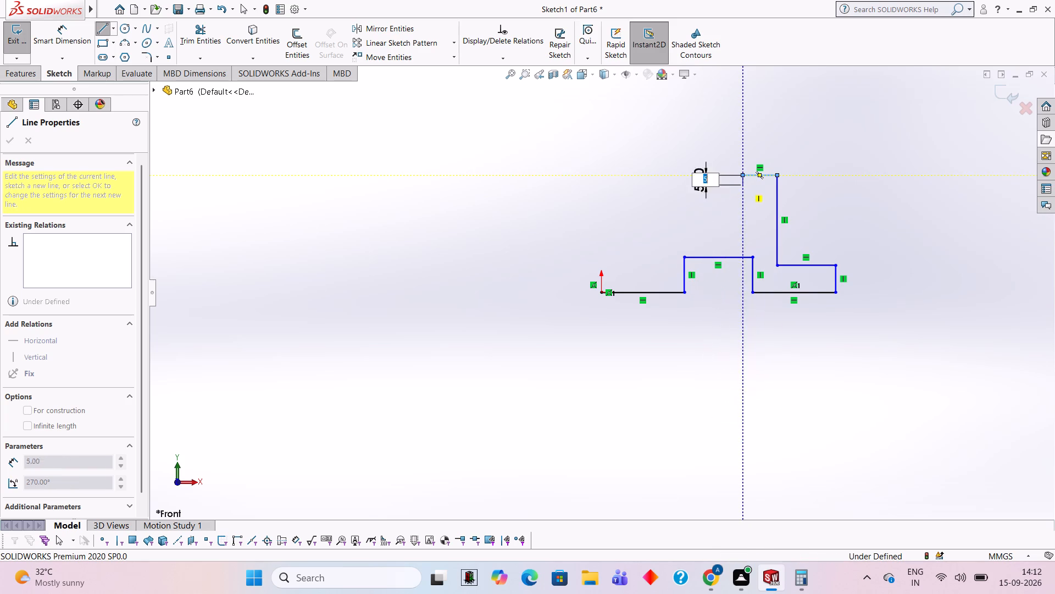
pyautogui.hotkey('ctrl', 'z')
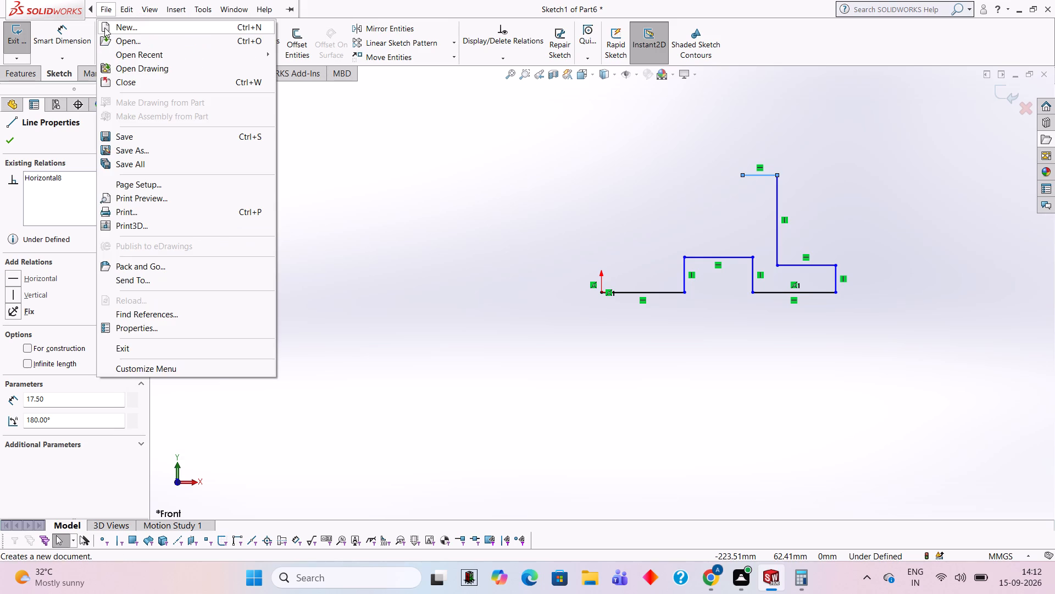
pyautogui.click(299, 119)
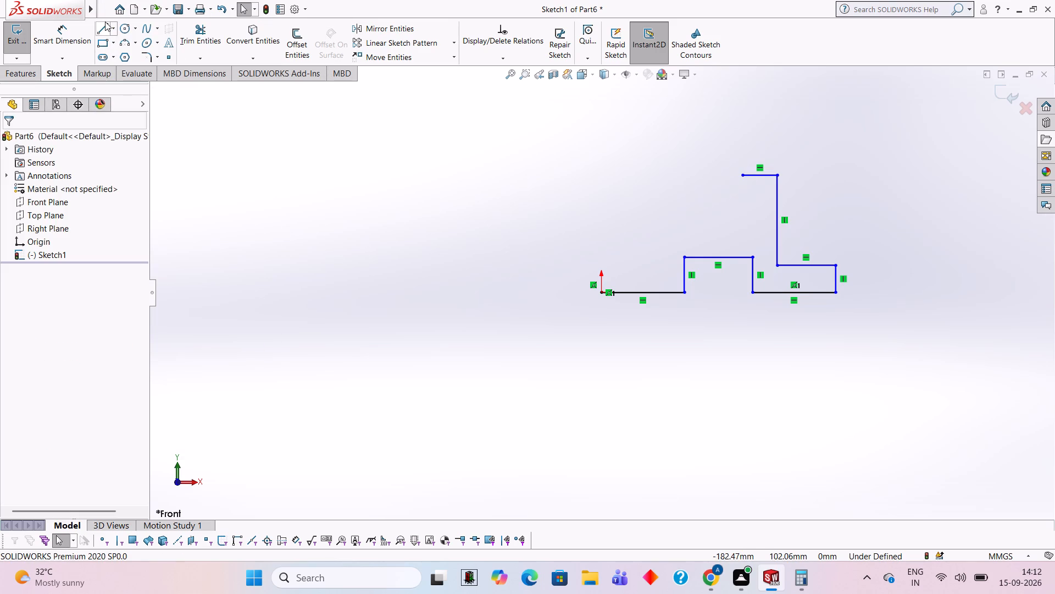
# Draw the upper notch from the free end of the 17.5 mm line: 25 mm down, 25 mm left and 25 mm up.
pyautogui.click(105, 21)
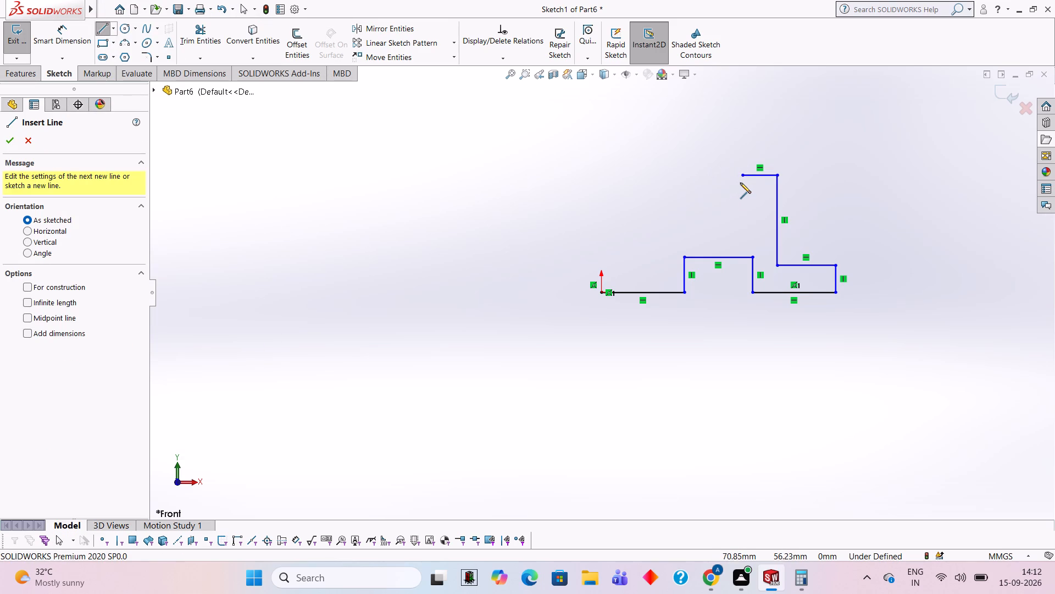
pyautogui.click(742, 175)
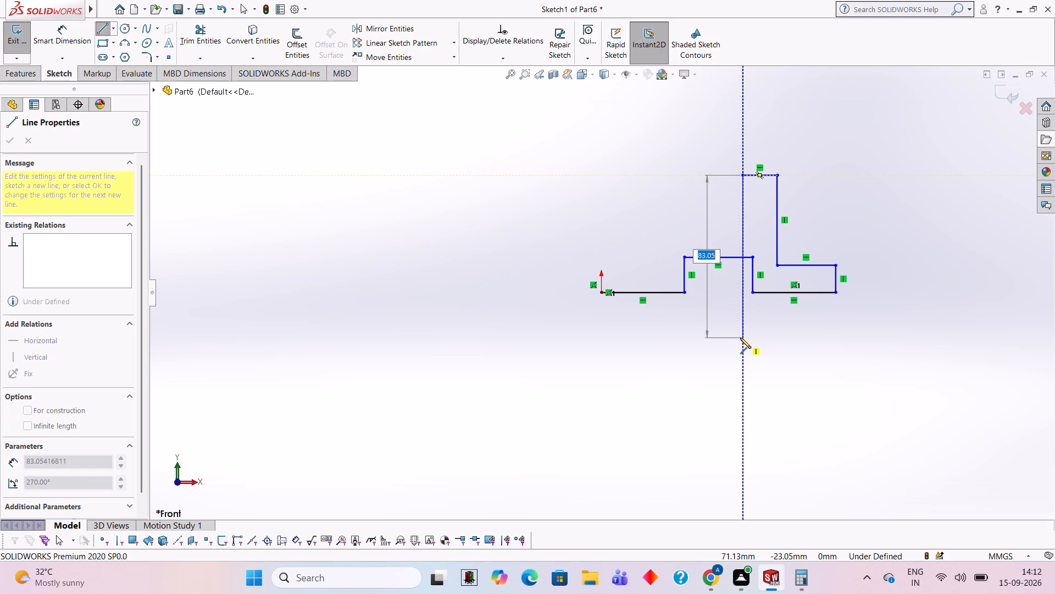
pyautogui.write('25')
pyautogui.press('Return')
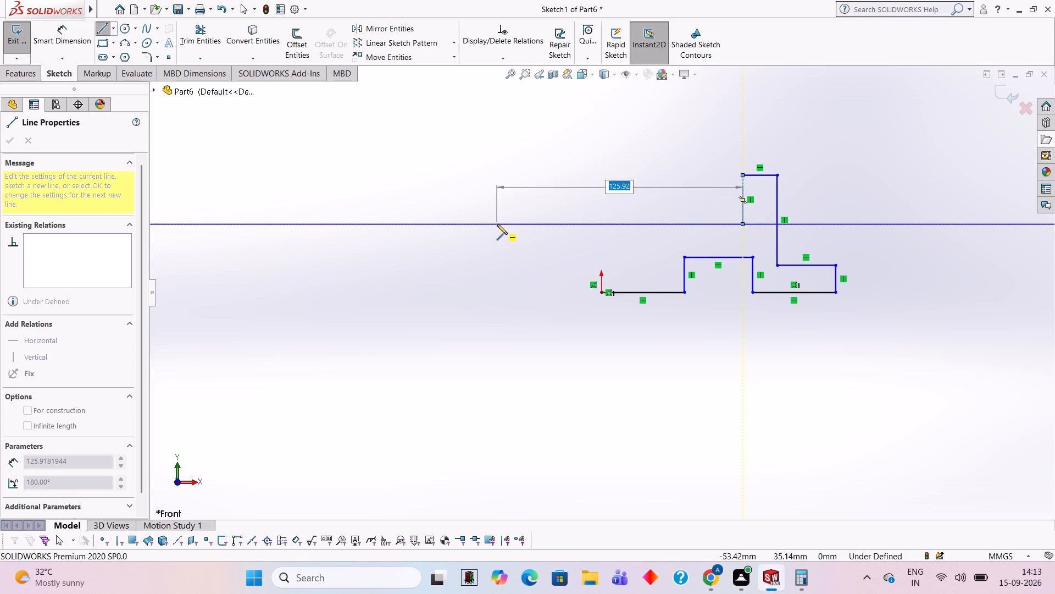
pyautogui.press('3')
pyautogui.press('BackSpace')
pyautogui.write('25')
pyautogui.press('Return')
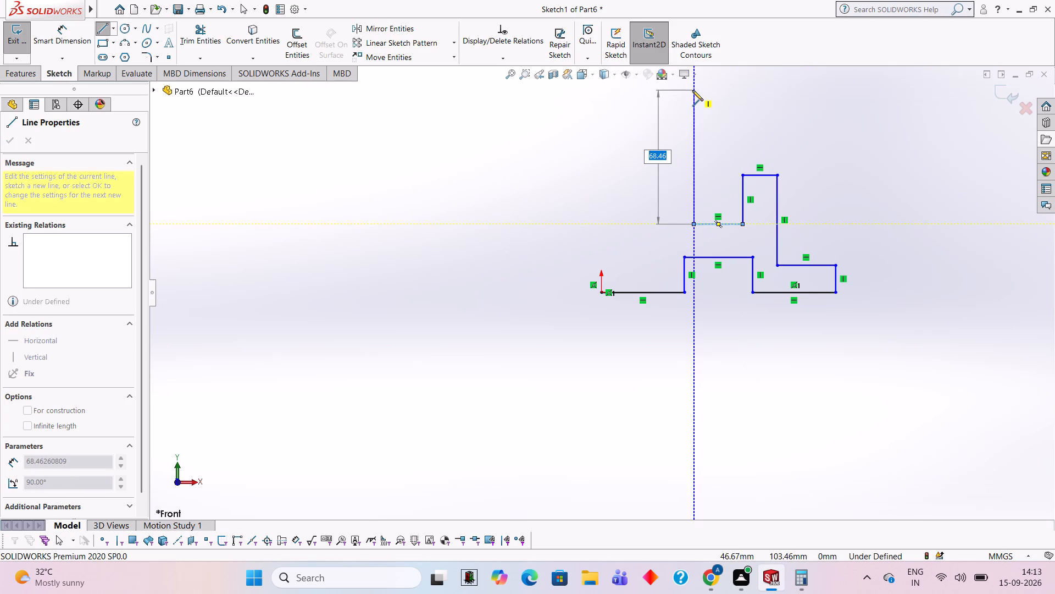
pyautogui.write('25')
pyautogui.press('Return')
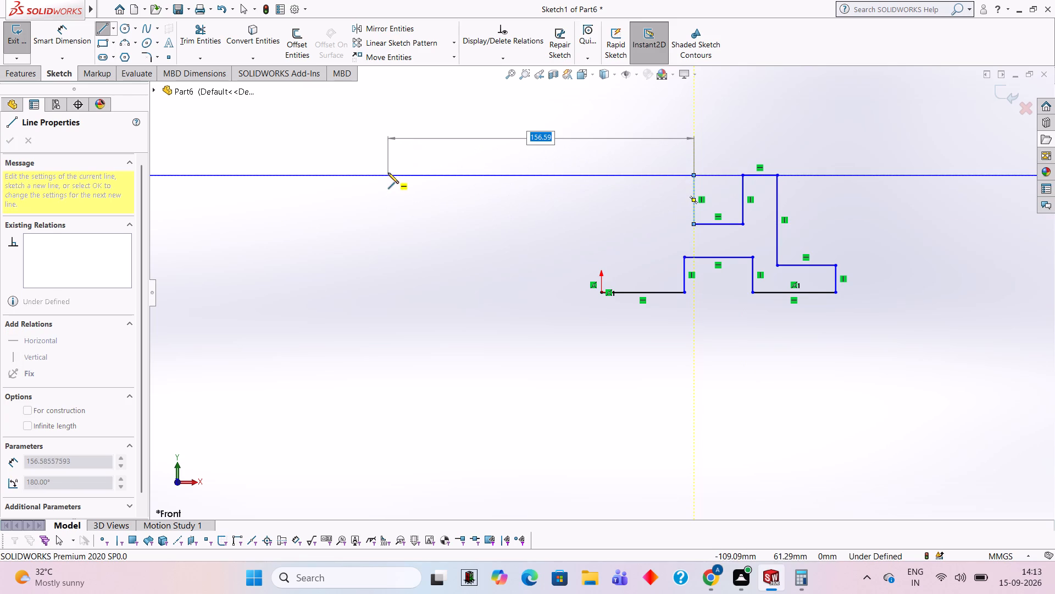
# Close the profile at the origin with lines 17.5 mm left, 46 mm down, 30 mm left and 14 mm down.
pyautogui.press('1')
pyautogui.write('7.5')
pyautogui.press('Return')
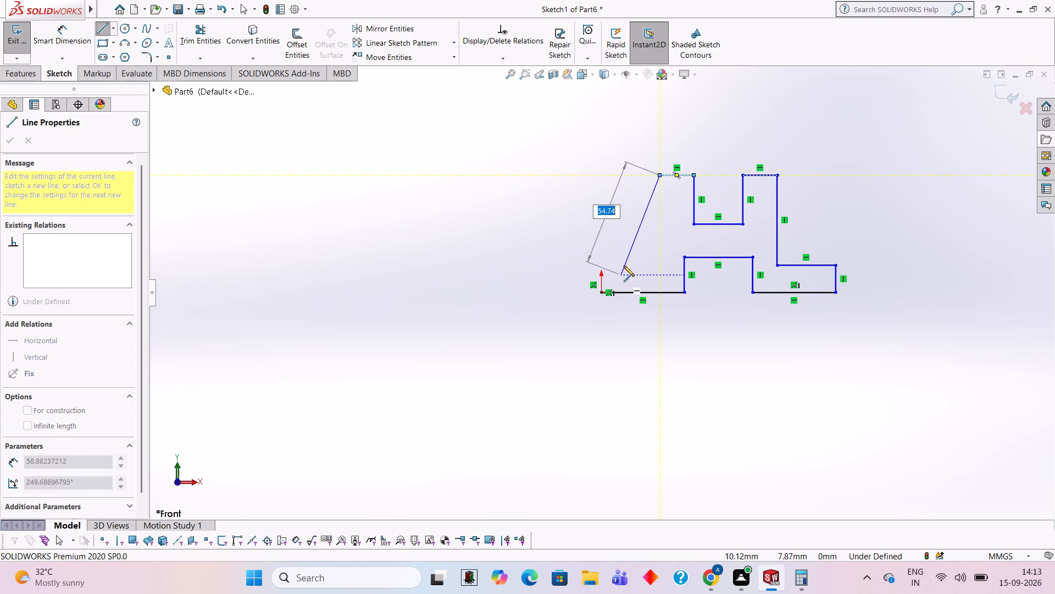
pyautogui.click(660, 266)
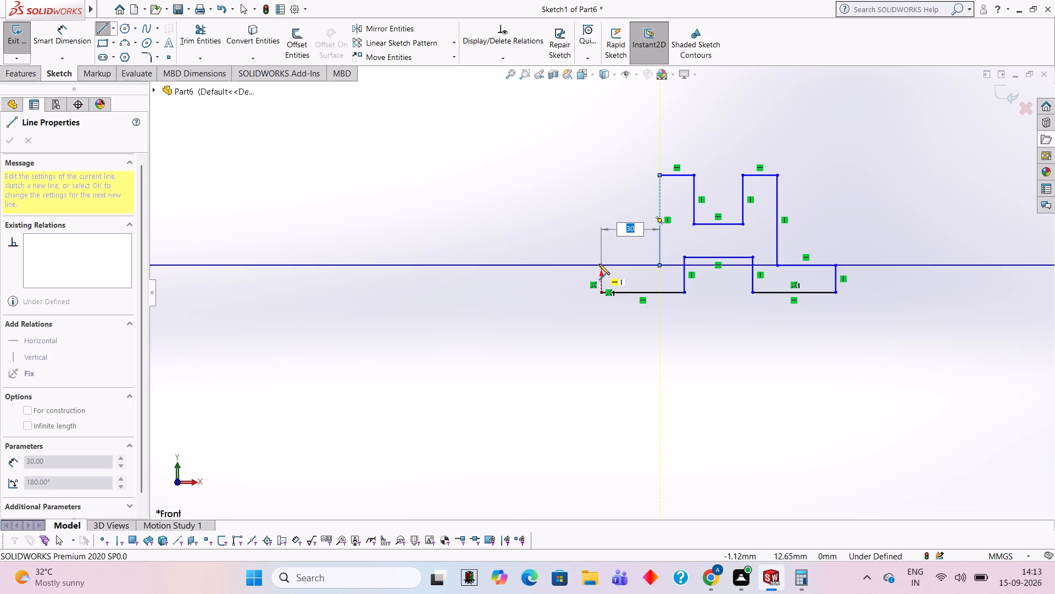
pyautogui.click(600, 263)
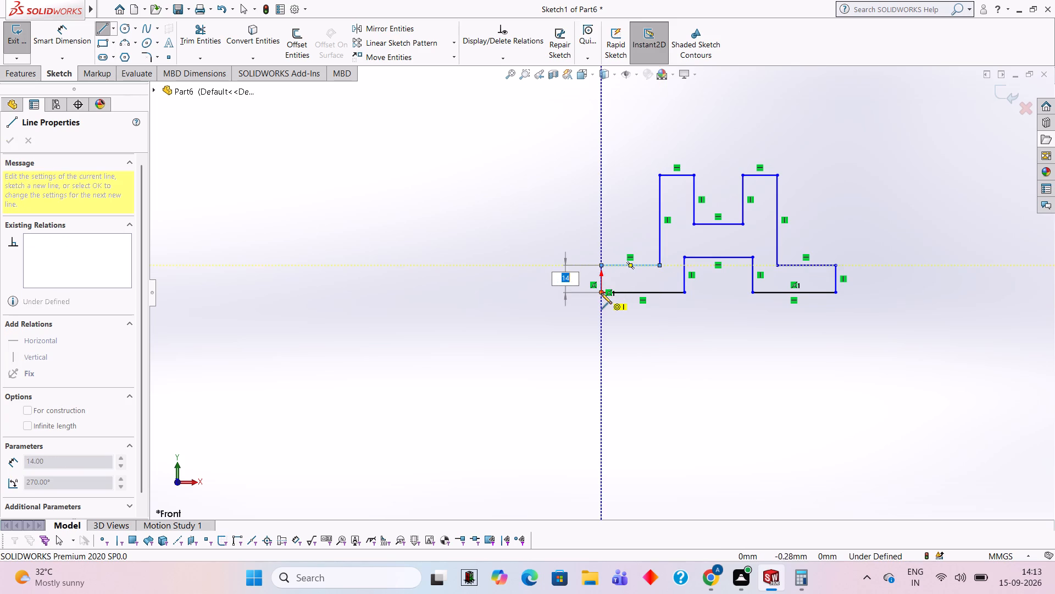
pyautogui.click(601, 293)
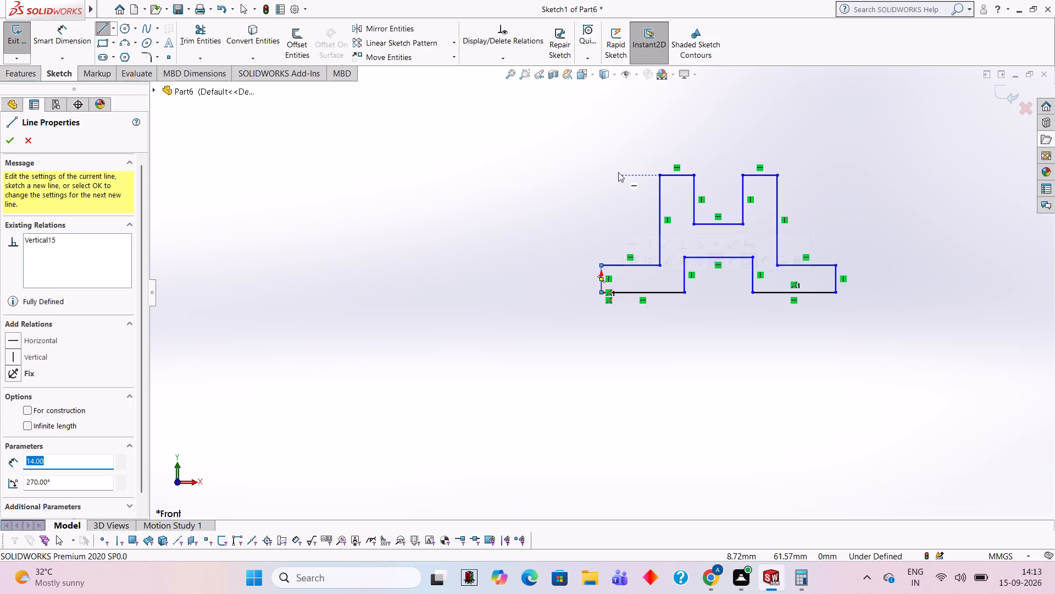
pyautogui.press('Escape')
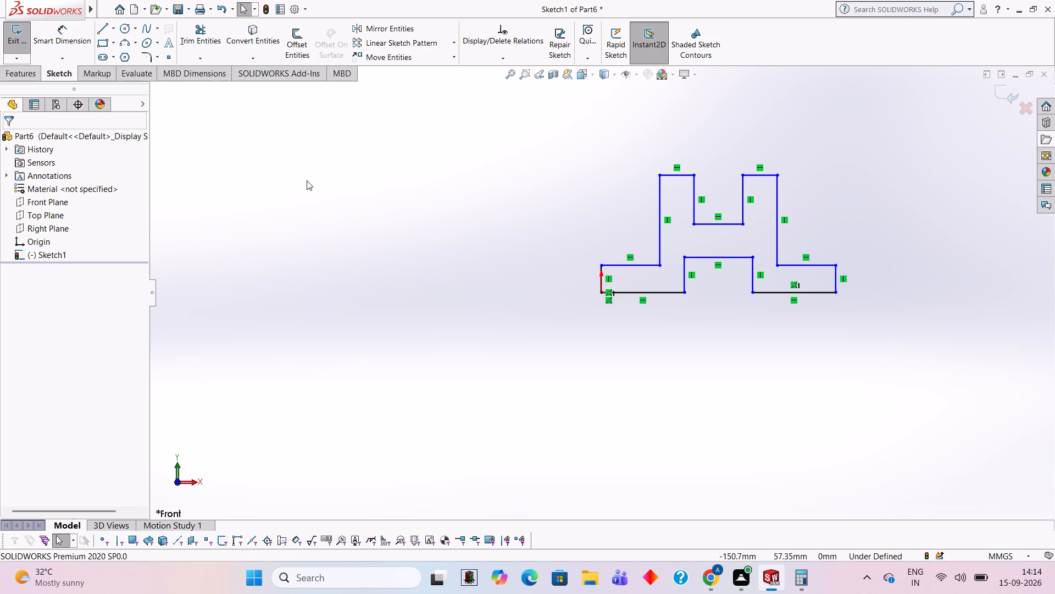
# Extrude the closed profile as a blind boss, trying depths of 35, 40 and 50 mm and finishing at 45 mm.
pyautogui.click(32, 71)
pyautogui.click(32, 62)
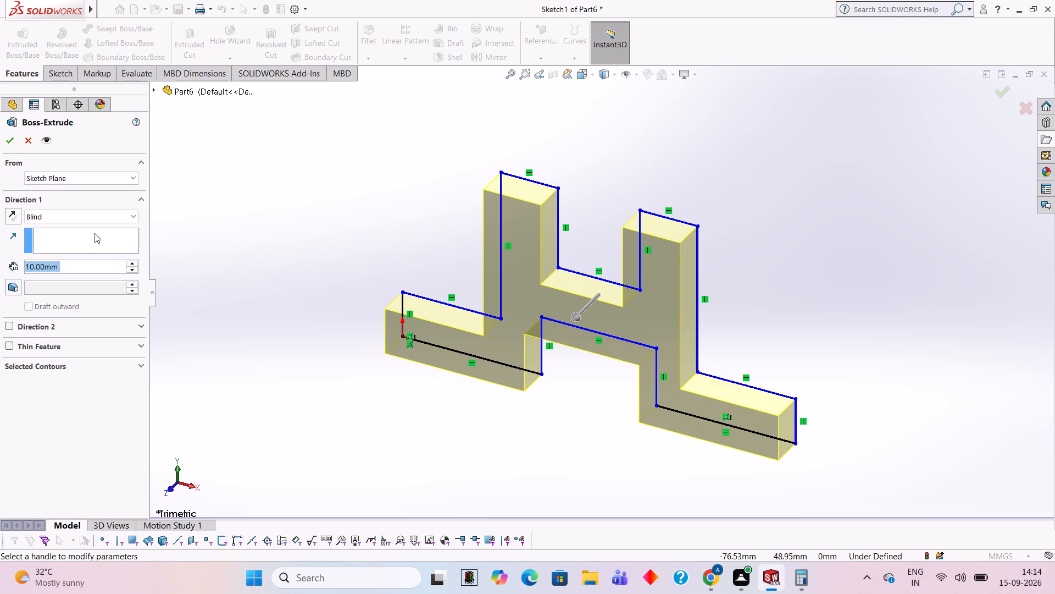
pyautogui.write('35')
pyautogui.press('Return')
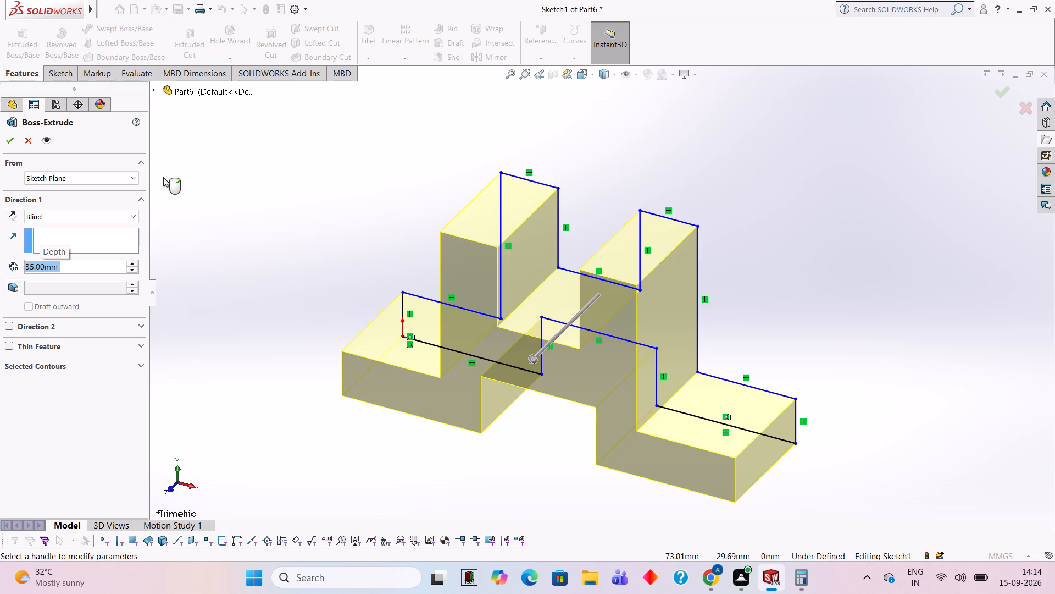
pyautogui.write('40')
pyautogui.press('Return')
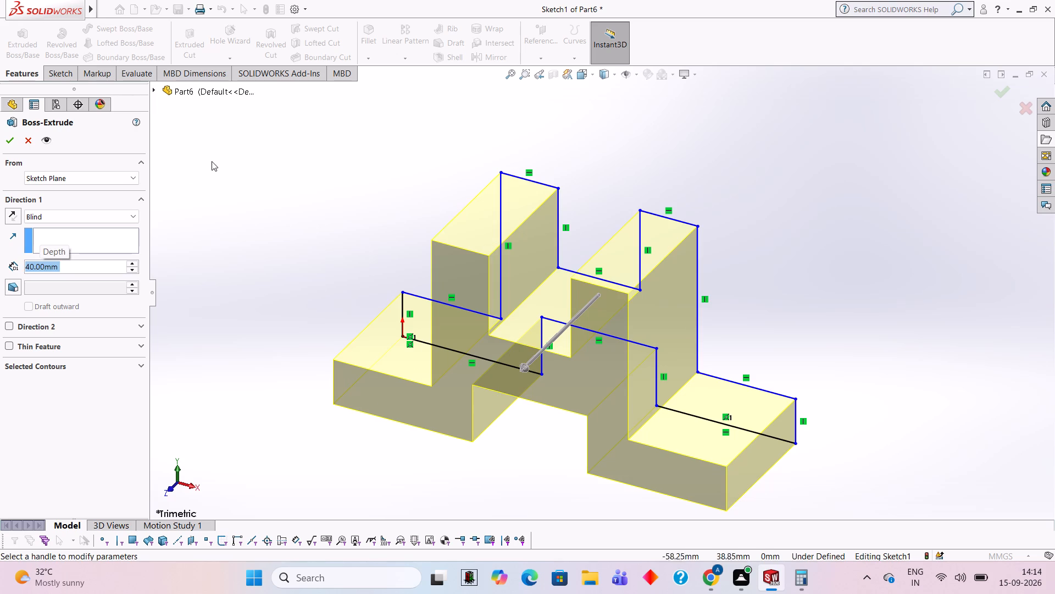
pyautogui.write('50')
pyautogui.press('Return')
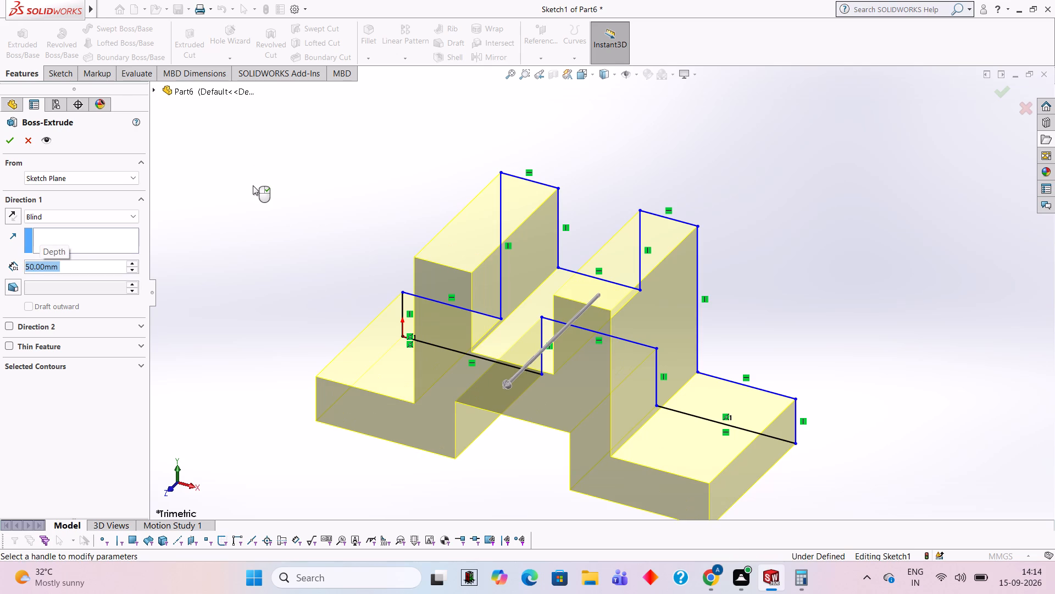
pyautogui.write('40')
pyautogui.press('Return')
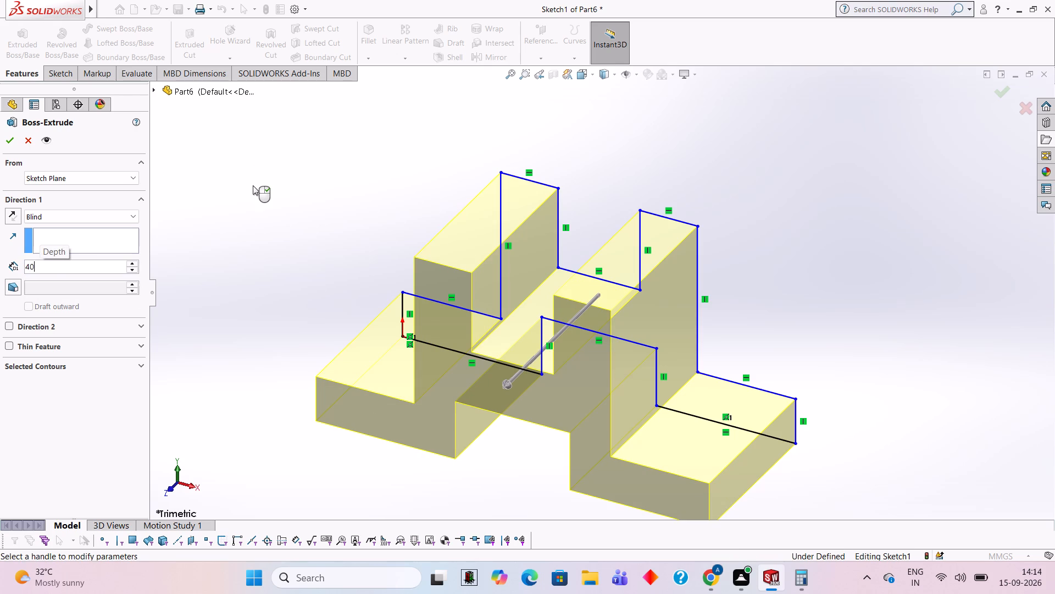
pyautogui.write('45')
pyautogui.press('Return')
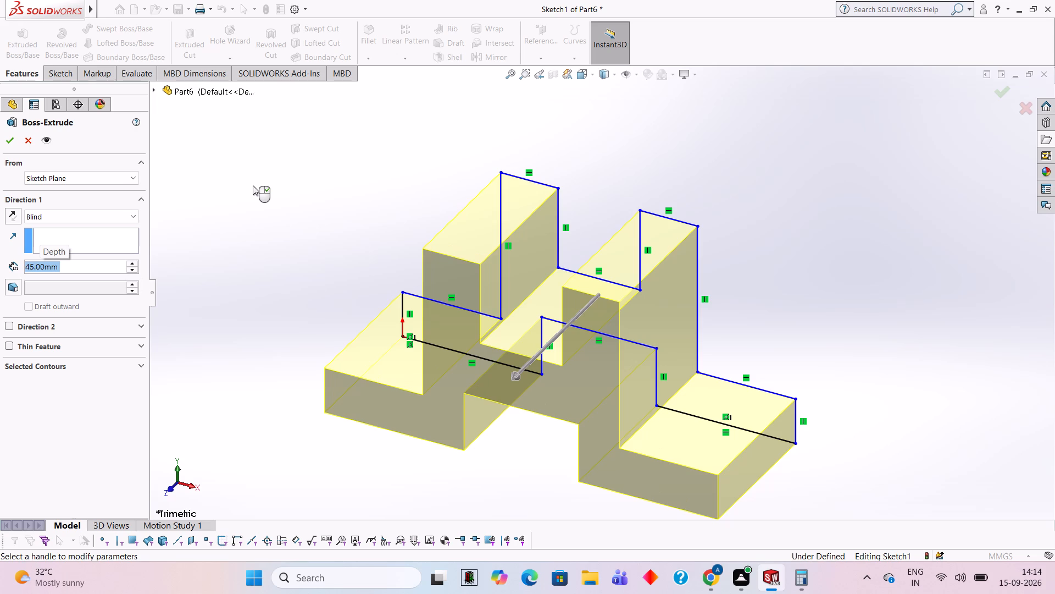
pyautogui.click(13, 140)
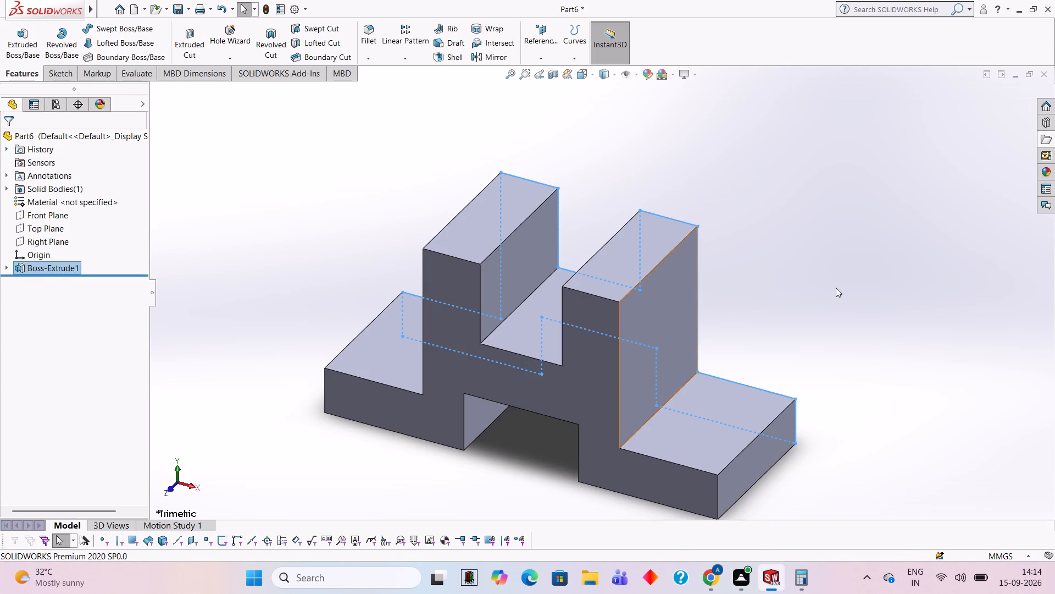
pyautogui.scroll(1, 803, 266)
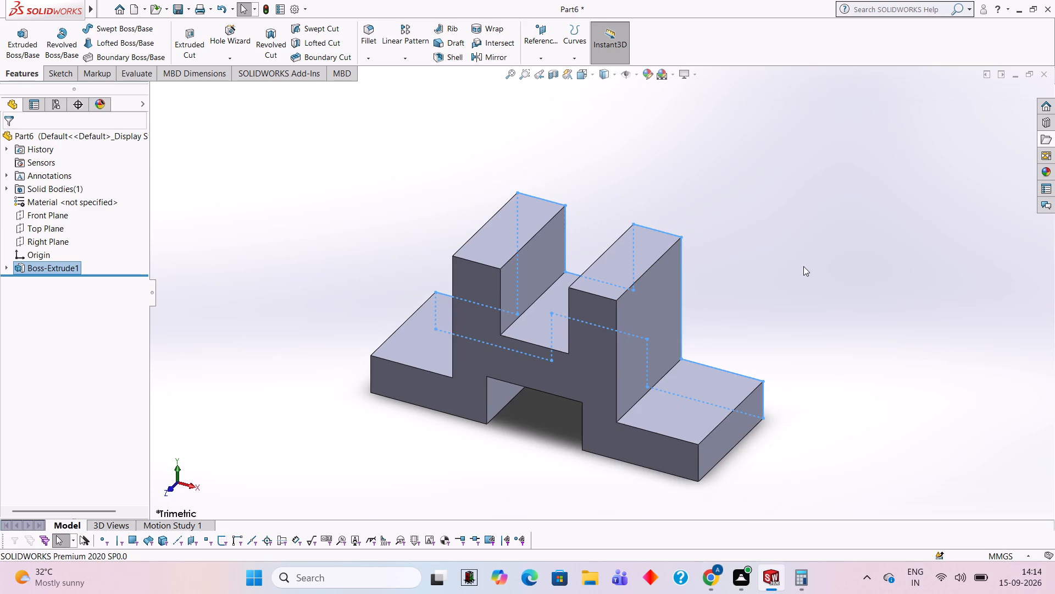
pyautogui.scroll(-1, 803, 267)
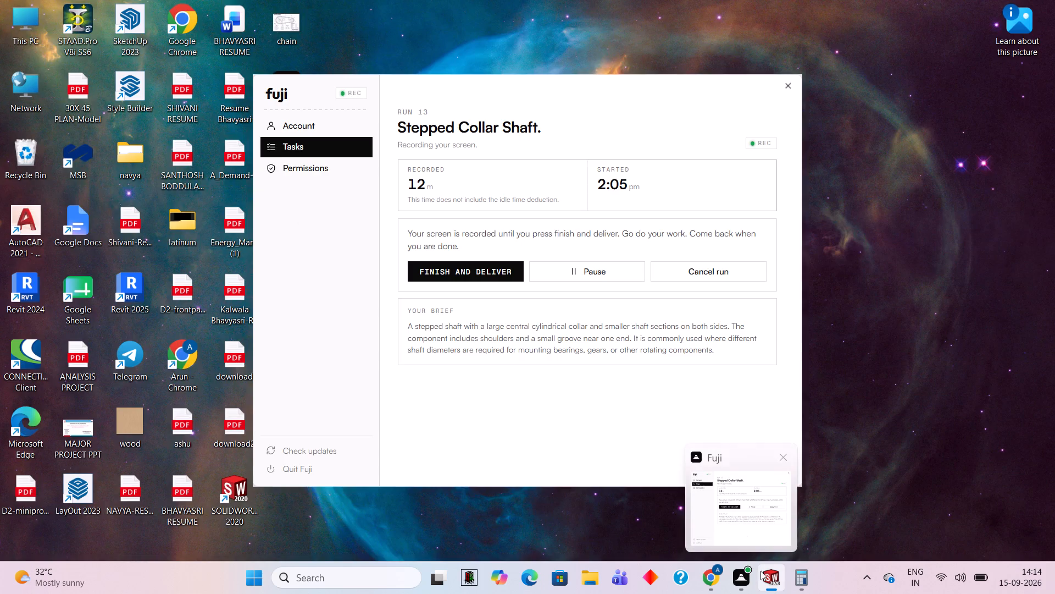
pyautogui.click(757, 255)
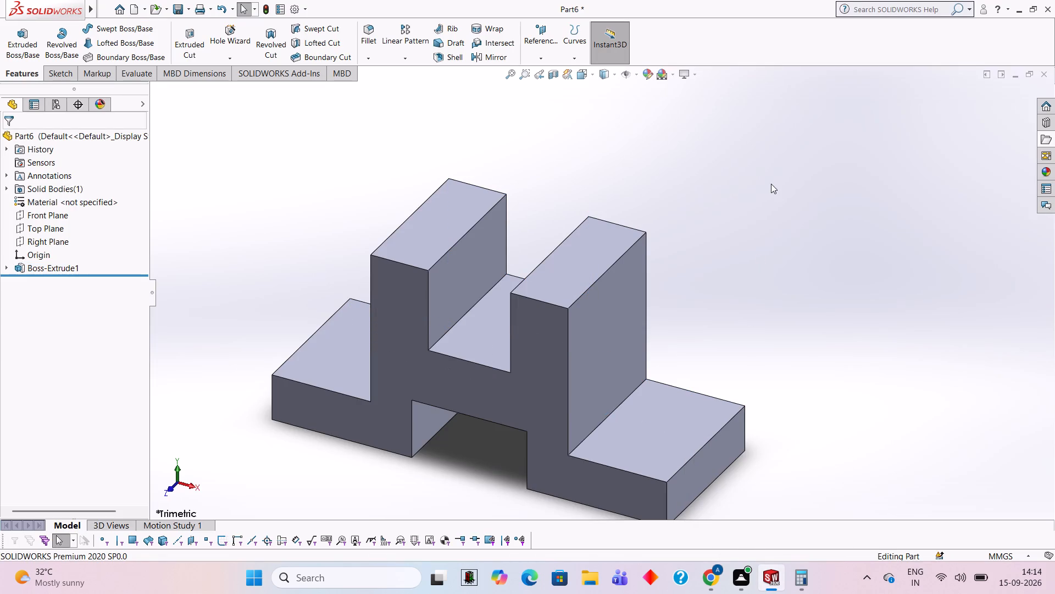
# Start a sketch on the outer vertical face of the upright nearest the origin, viewed normal to the face.
pyautogui.rightClick(771, 184)
pyautogui.click(807, 235)
pyautogui.moveTo(735, 387); pyautogui.dragTo(758, 413)
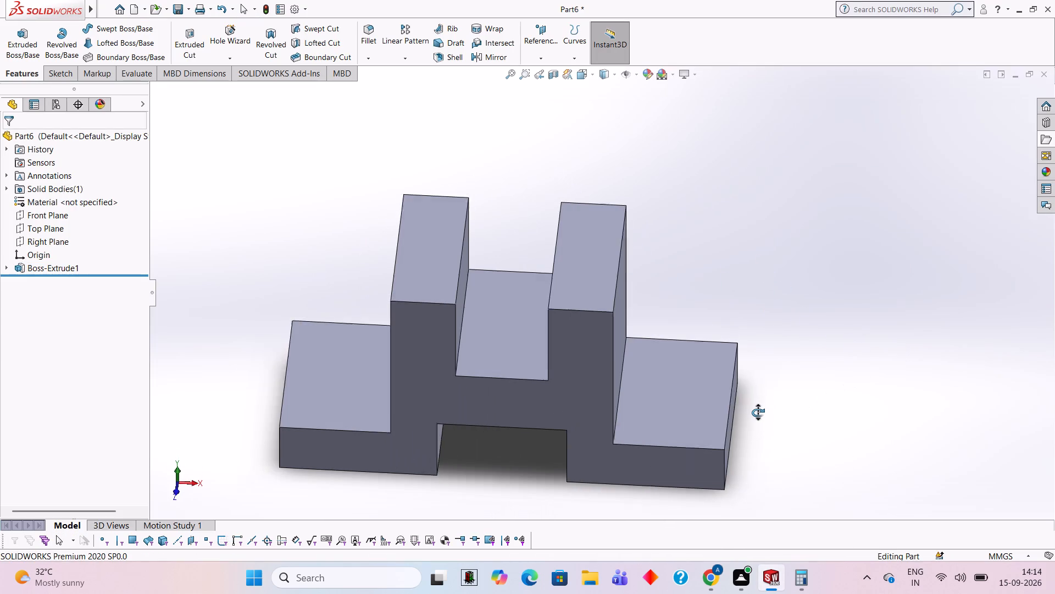
pyautogui.moveTo(758, 413); pyautogui.dragTo(812, 291)
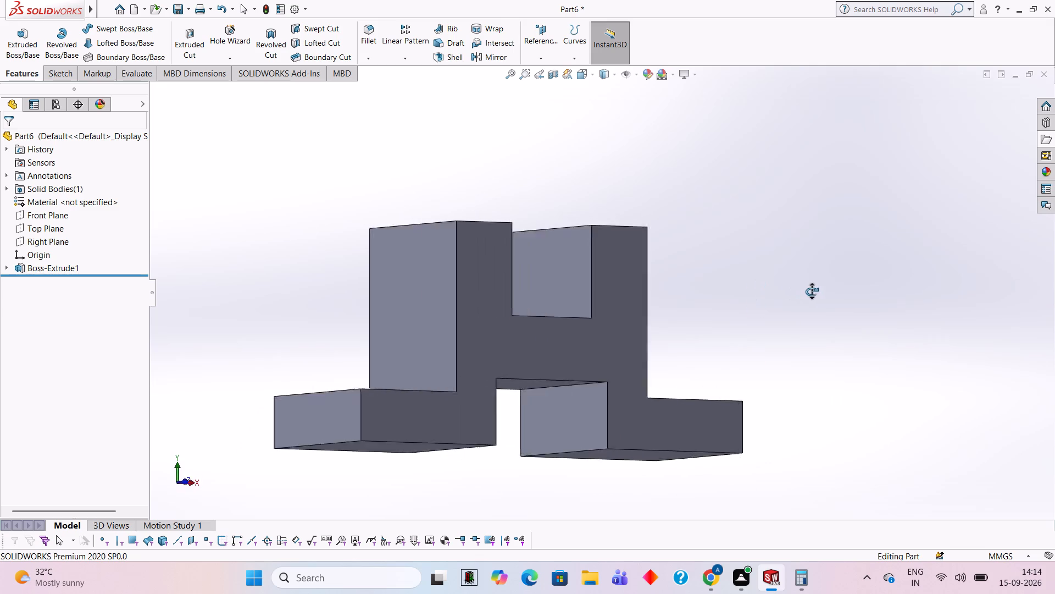
pyautogui.moveTo(812, 291); pyautogui.dragTo(863, 302)
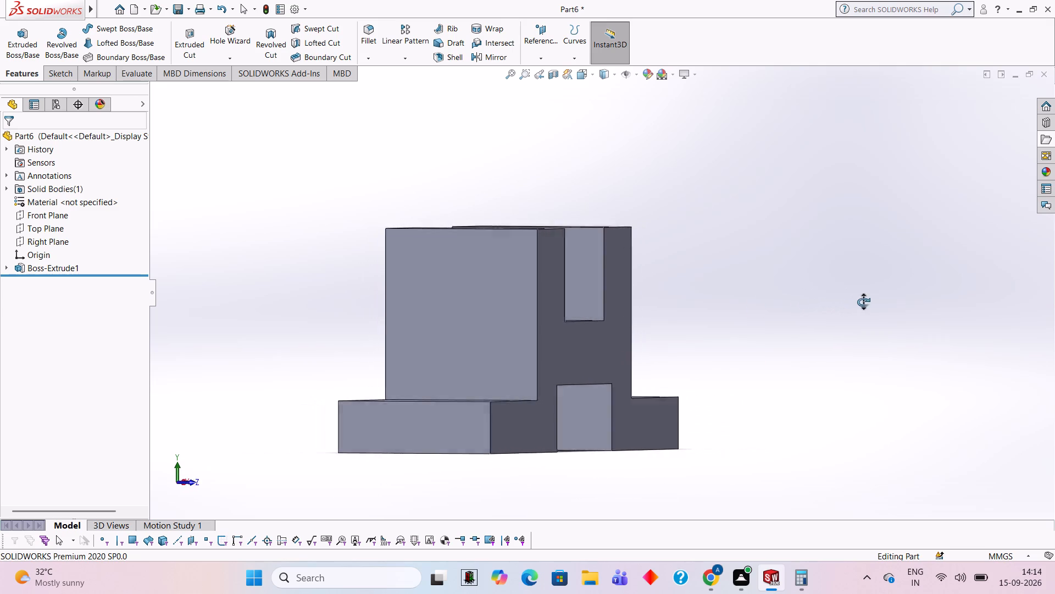
pyautogui.moveTo(863, 302); pyautogui.dragTo(926, 304)
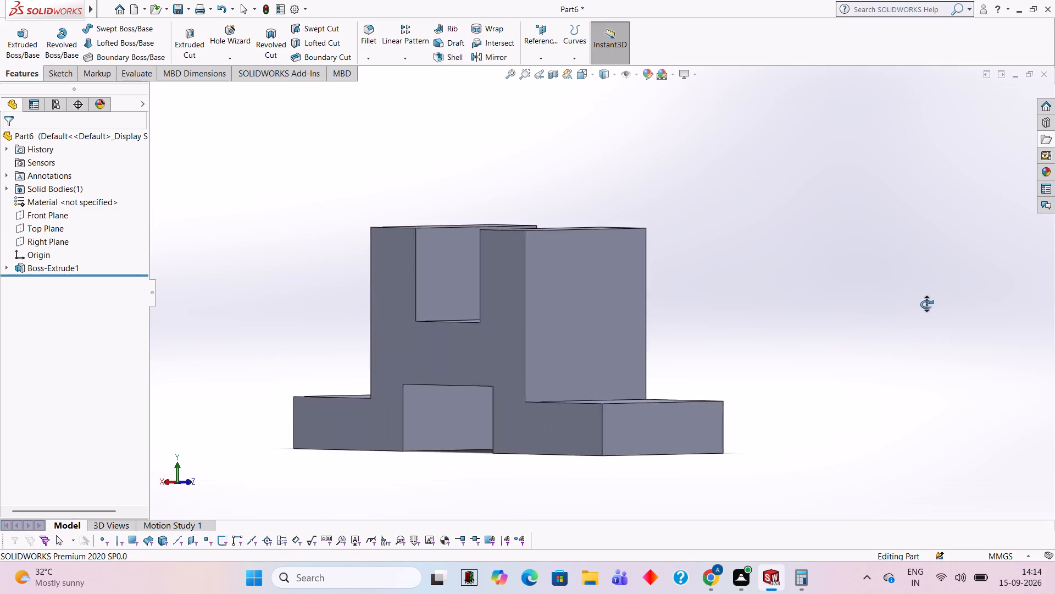
pyautogui.moveTo(926, 304); pyautogui.dragTo(873, 292)
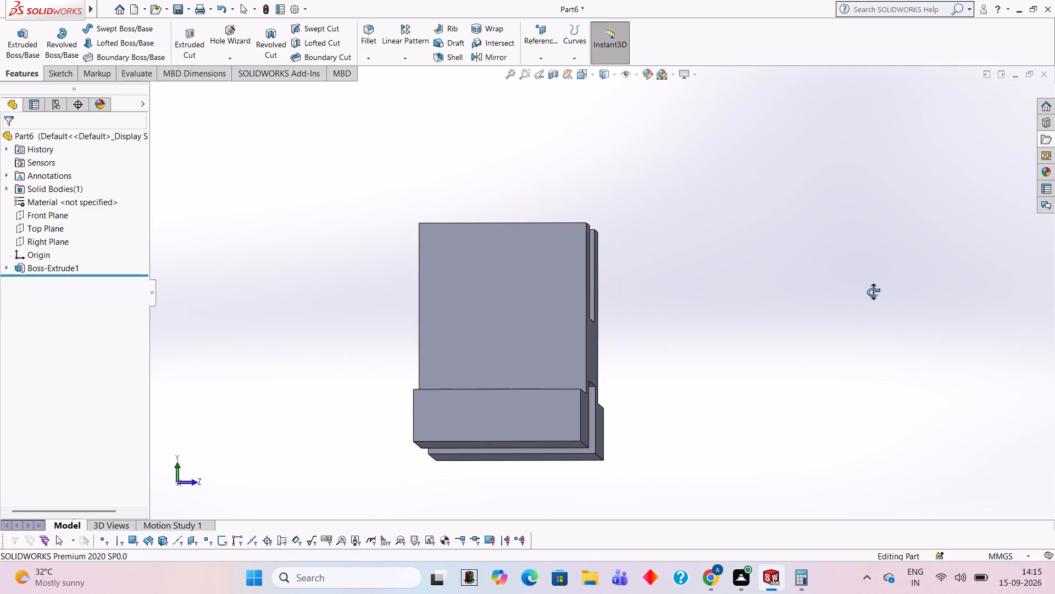
pyautogui.moveTo(873, 292); pyautogui.dragTo(875, 296)
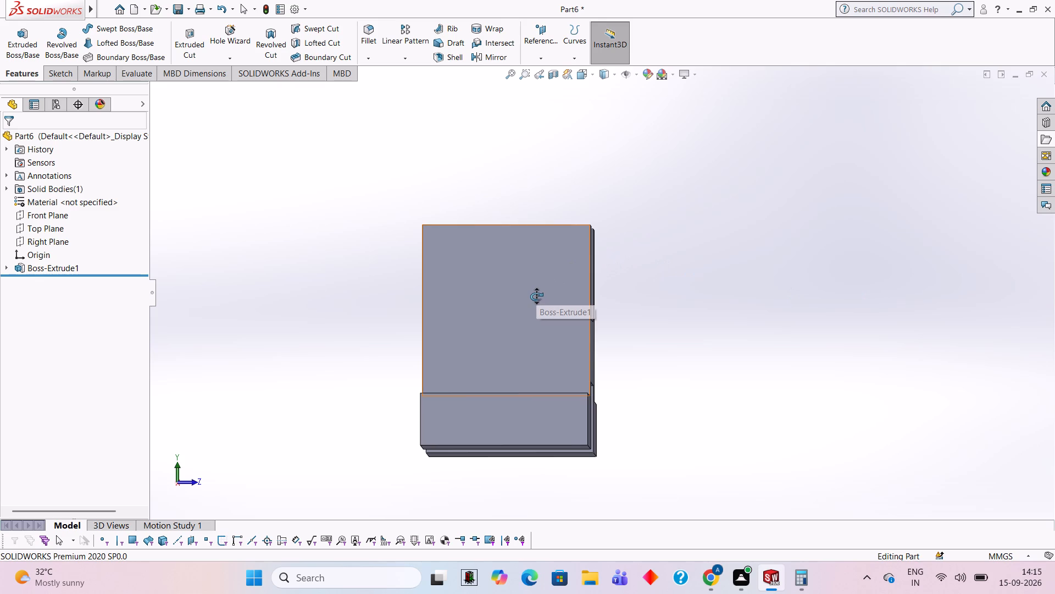
pyautogui.press('Escape')
pyautogui.click(547, 287)
pyautogui.click(598, 261)
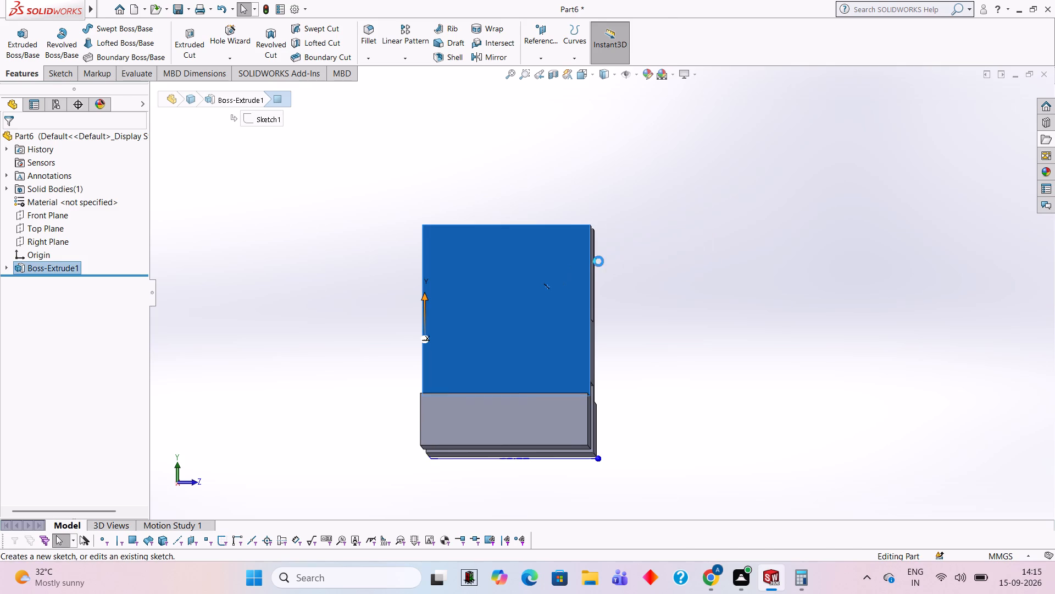
pyautogui.hotkey('ctrl', '8')
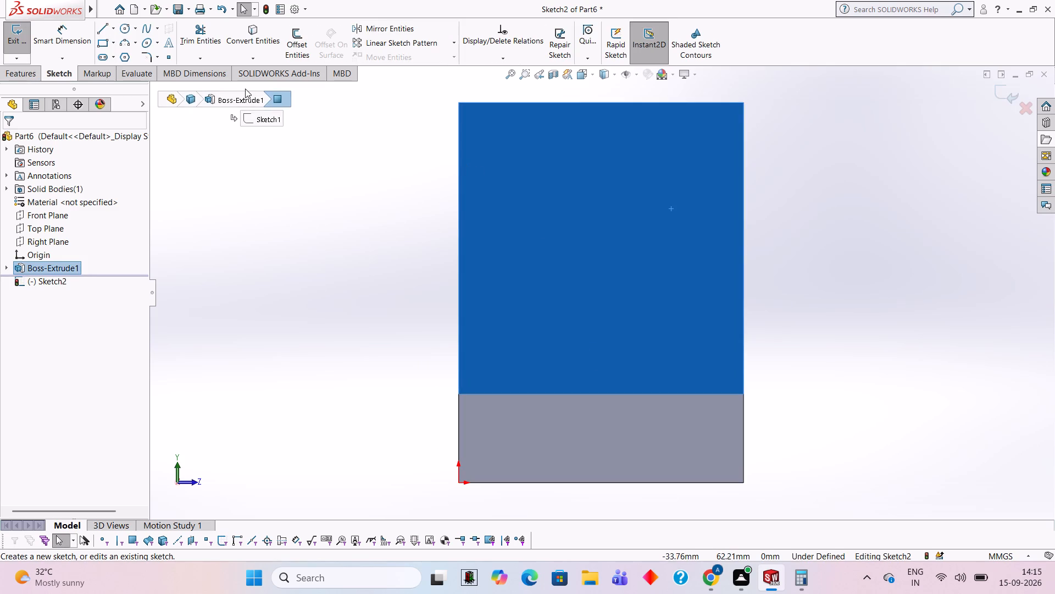
pyautogui.moveTo(319, 103); pyautogui.dragTo(325, 103)
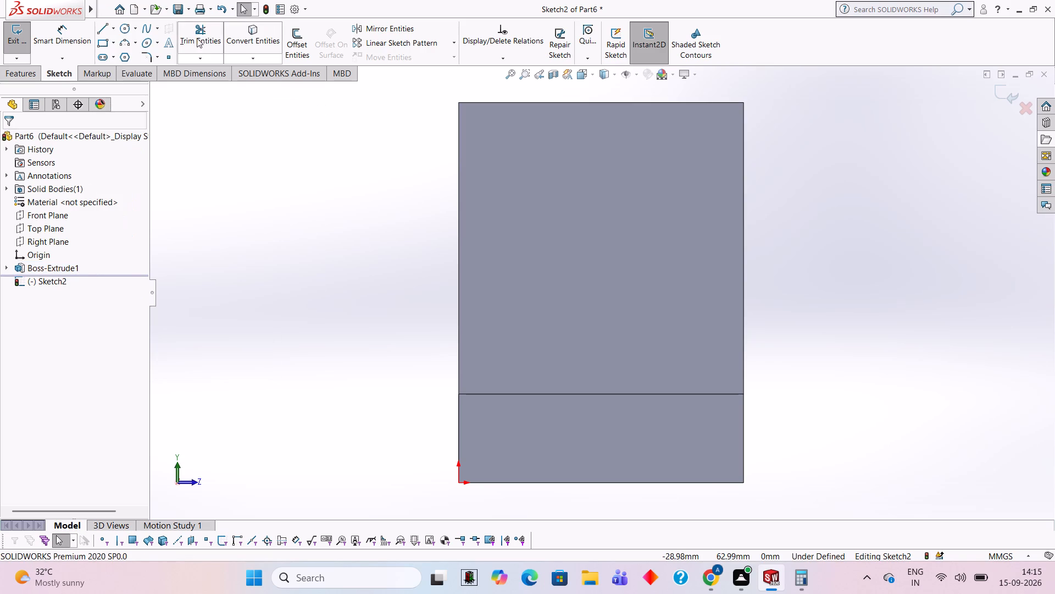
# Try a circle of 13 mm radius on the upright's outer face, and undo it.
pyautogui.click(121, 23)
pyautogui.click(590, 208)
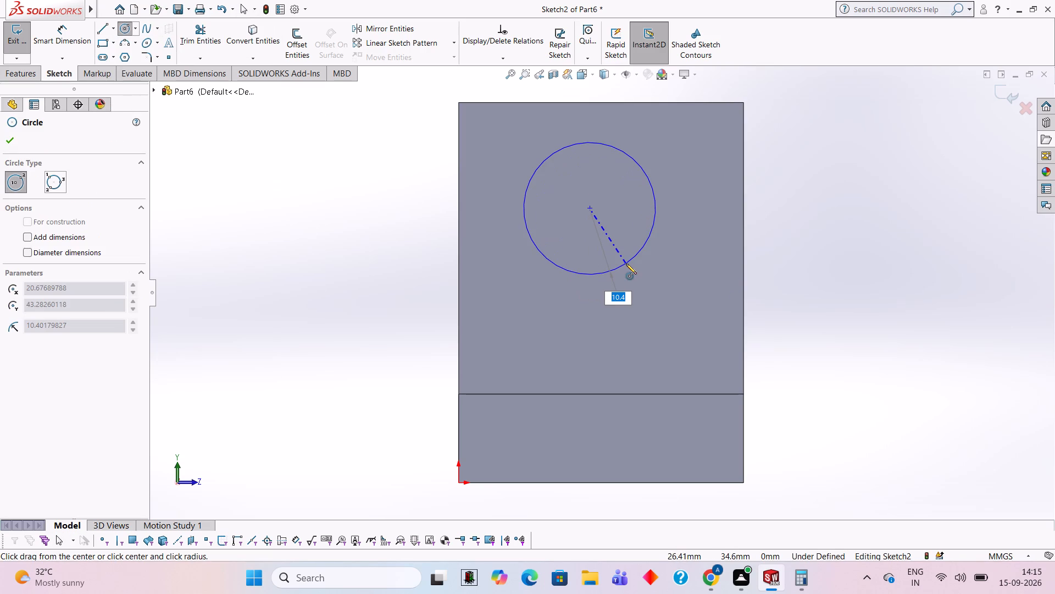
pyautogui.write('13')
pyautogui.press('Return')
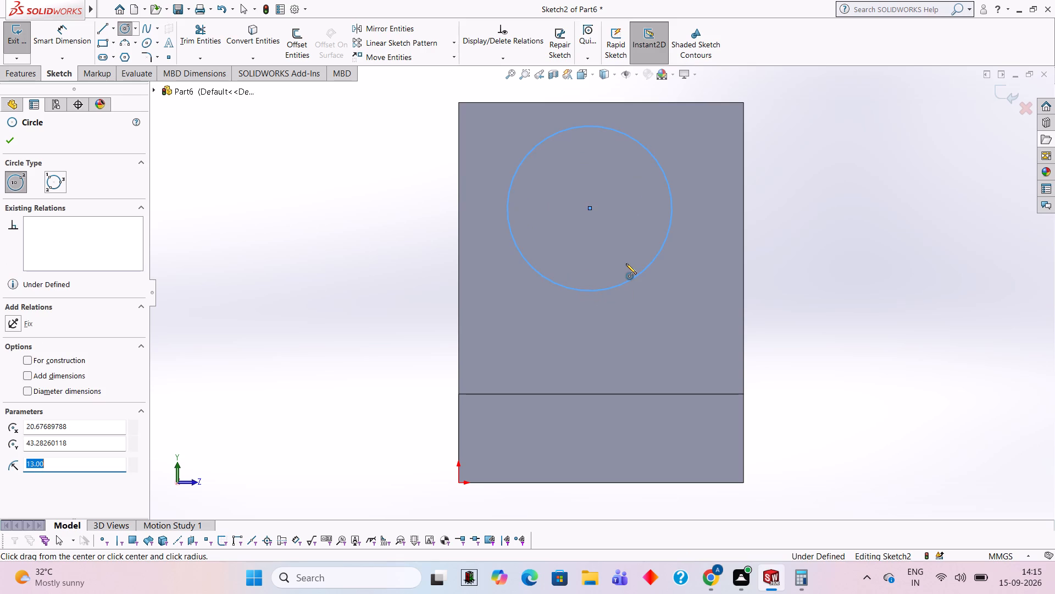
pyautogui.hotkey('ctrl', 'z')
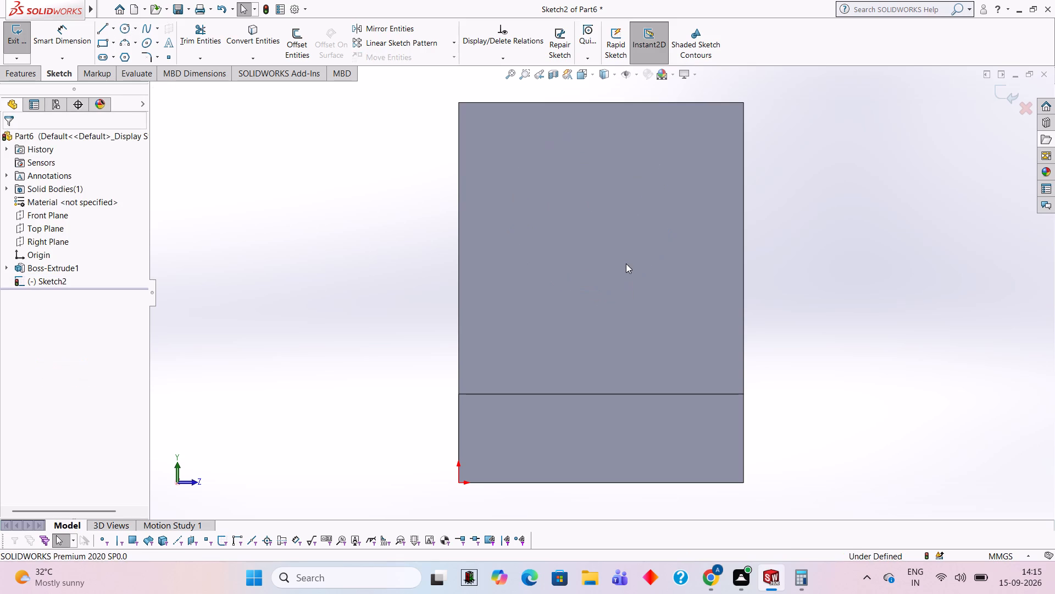
# Draw a 13 mm diameter circle on the upper part of the upright's face, with added dimensions and diameter dimensions enabled.
pyautogui.click(126, 29)
pyautogui.click(26, 219)
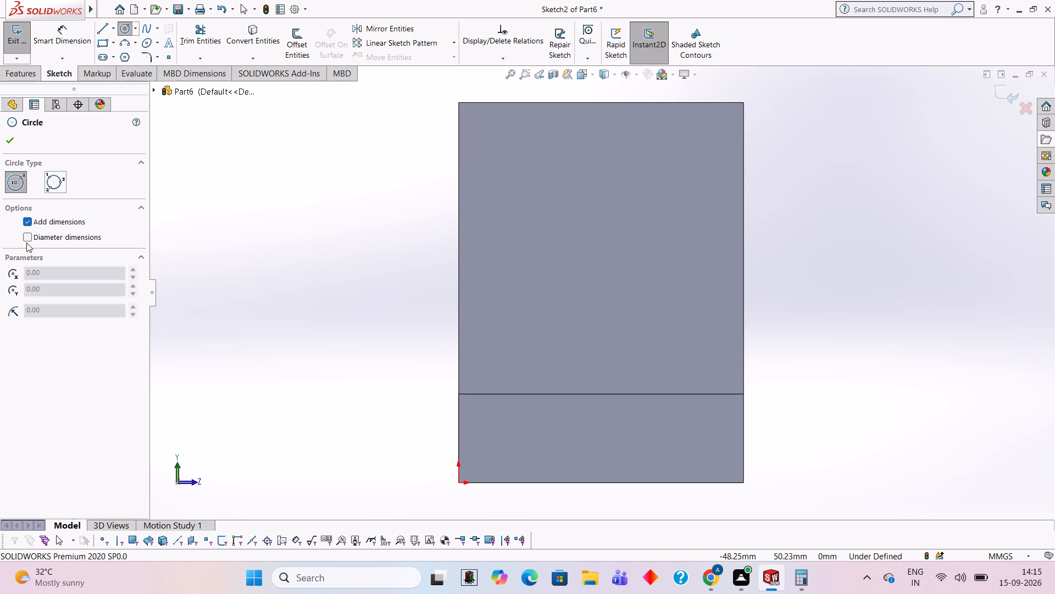
pyautogui.click(23, 235)
pyautogui.click(591, 206)
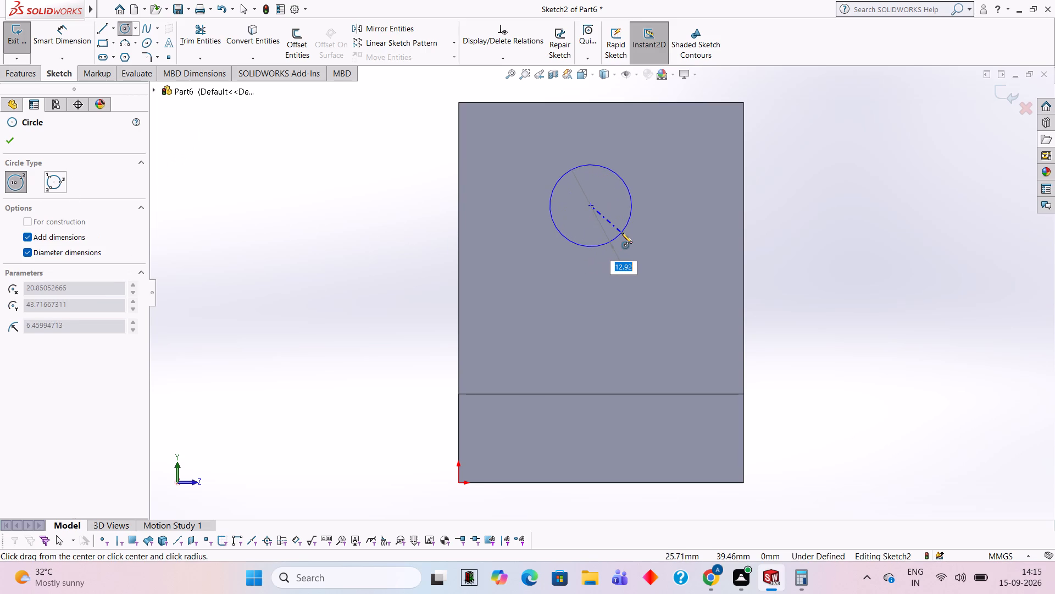
pyautogui.write('13')
pyautogui.press('Return')
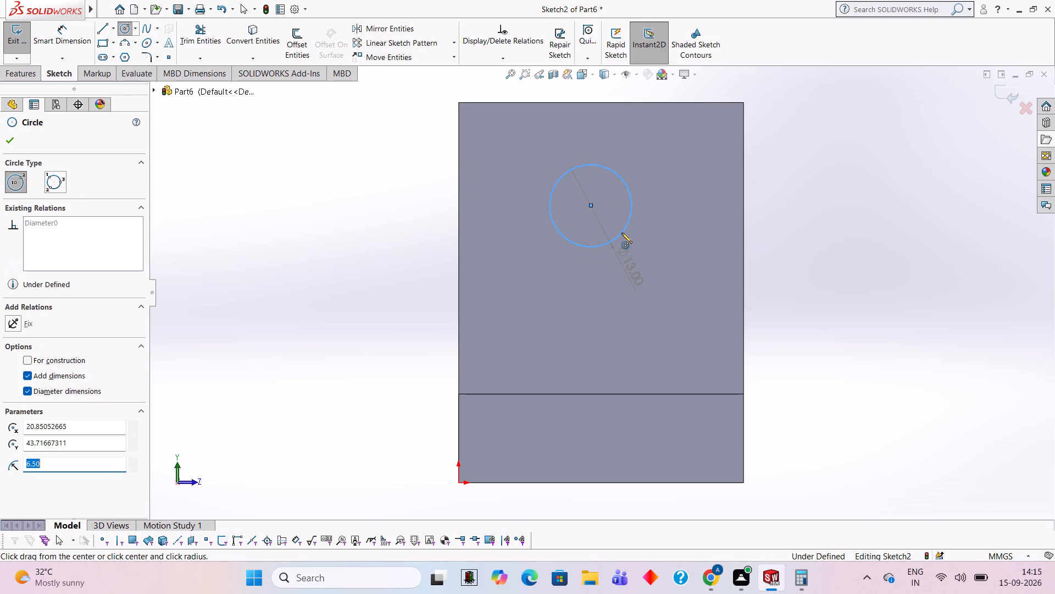
pyautogui.press('Escape')
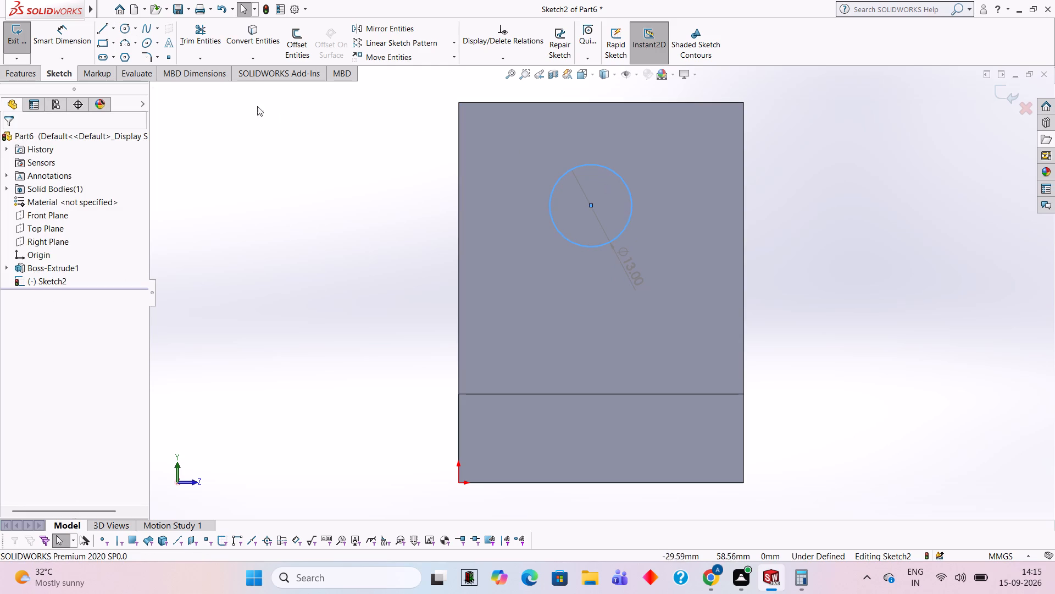
# Dimension the circle's centre 14 mm below the face's top edge.
pyautogui.click(73, 31)
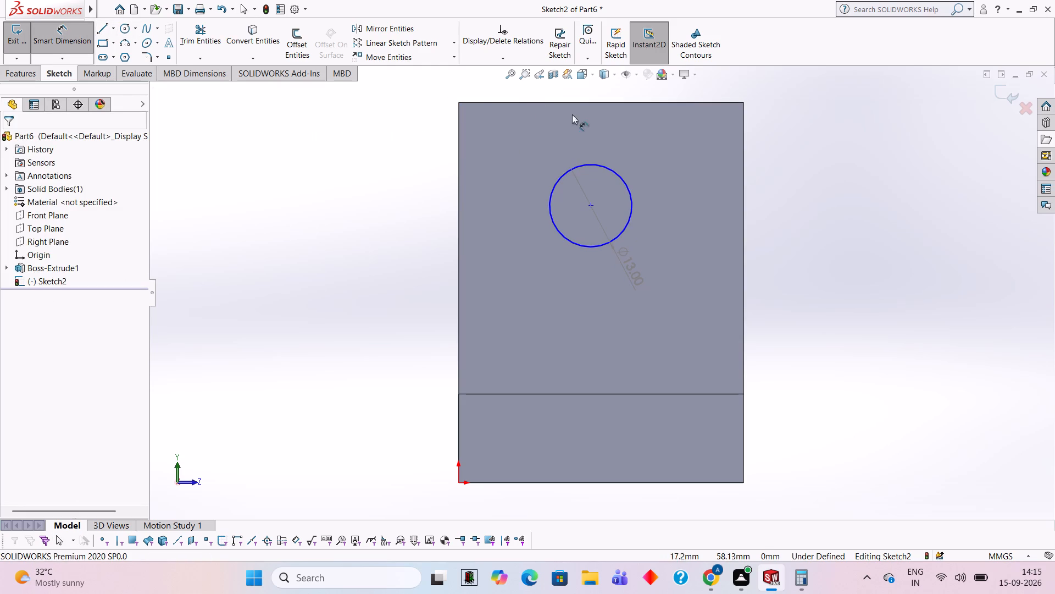
pyautogui.click(593, 101)
pyautogui.click(593, 102)
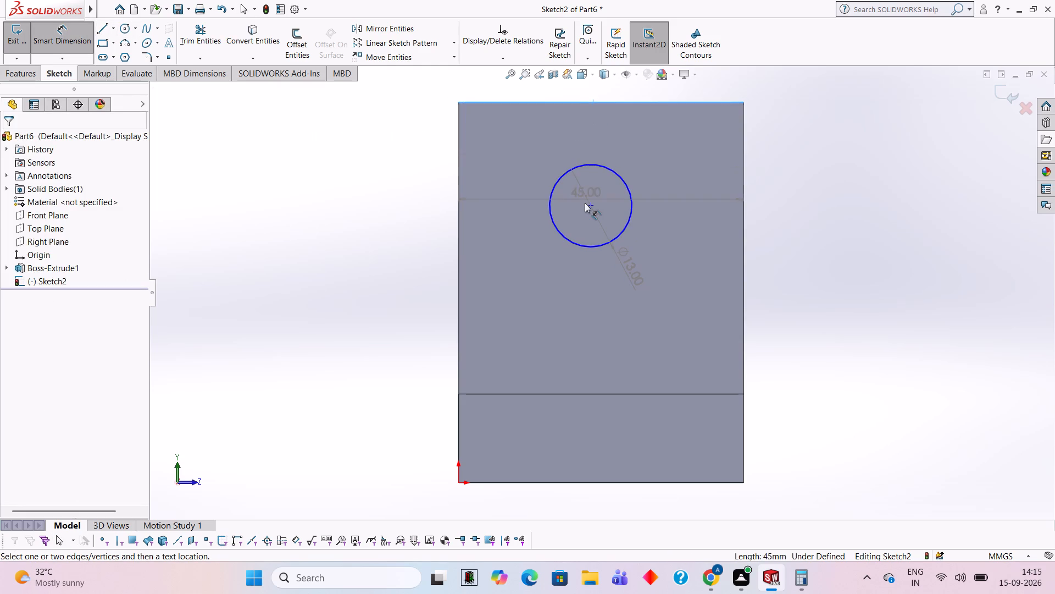
pyautogui.click(589, 204)
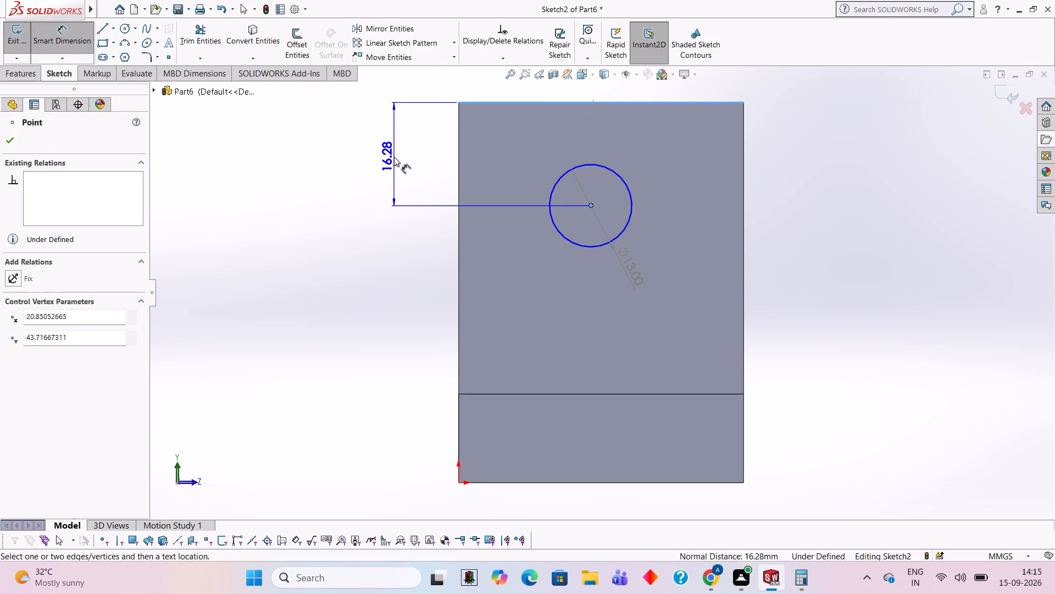
pyautogui.click(394, 157)
pyautogui.write('14')
pyautogui.press('Return')
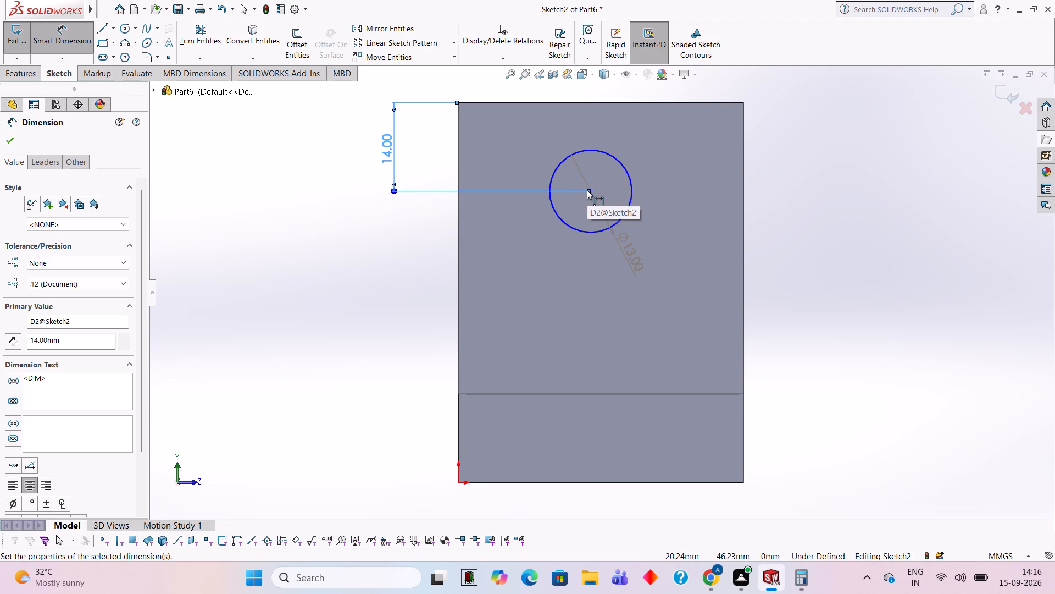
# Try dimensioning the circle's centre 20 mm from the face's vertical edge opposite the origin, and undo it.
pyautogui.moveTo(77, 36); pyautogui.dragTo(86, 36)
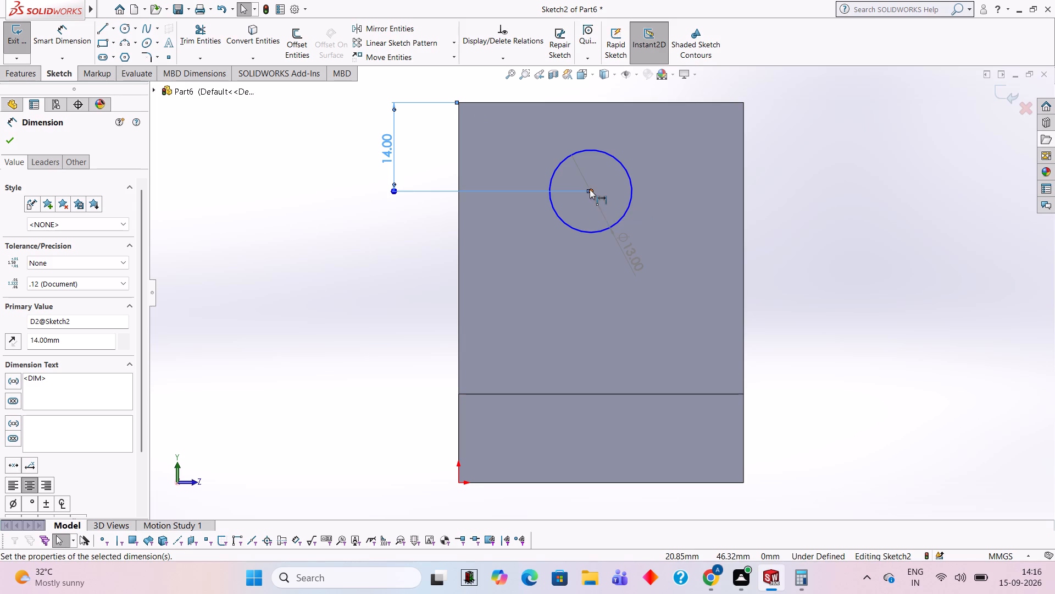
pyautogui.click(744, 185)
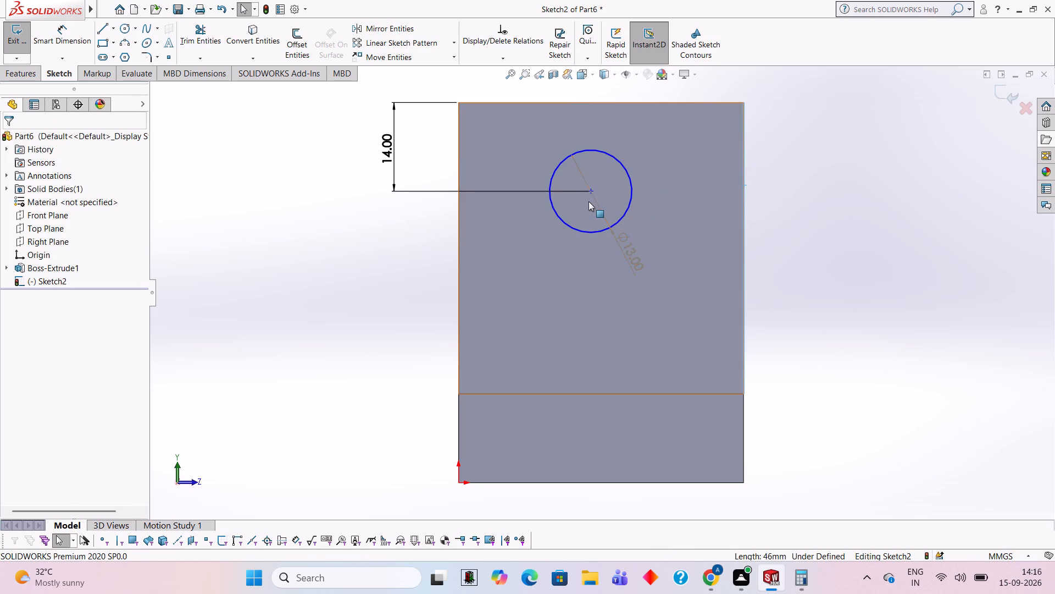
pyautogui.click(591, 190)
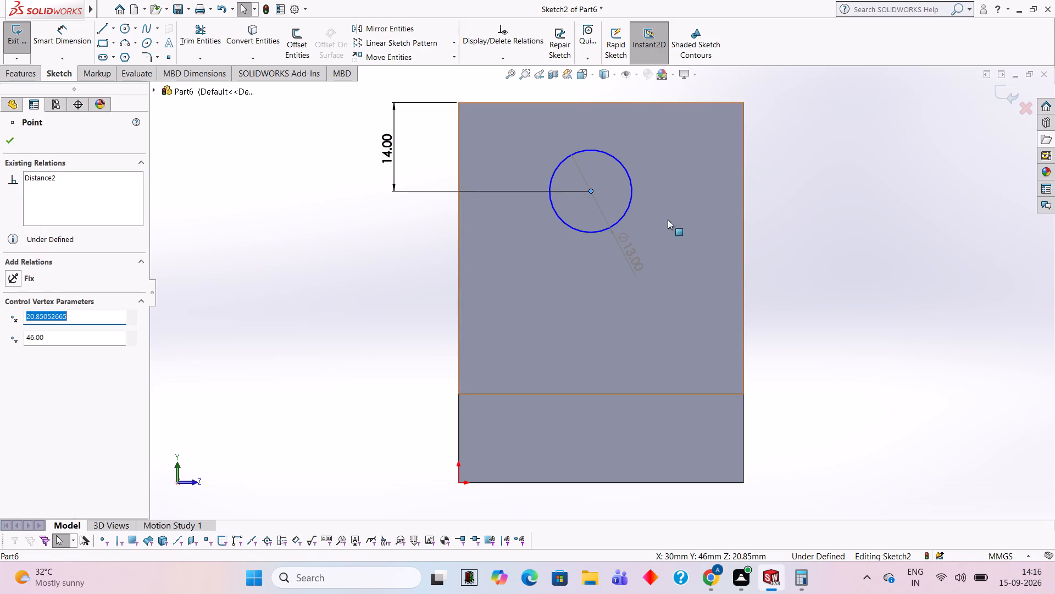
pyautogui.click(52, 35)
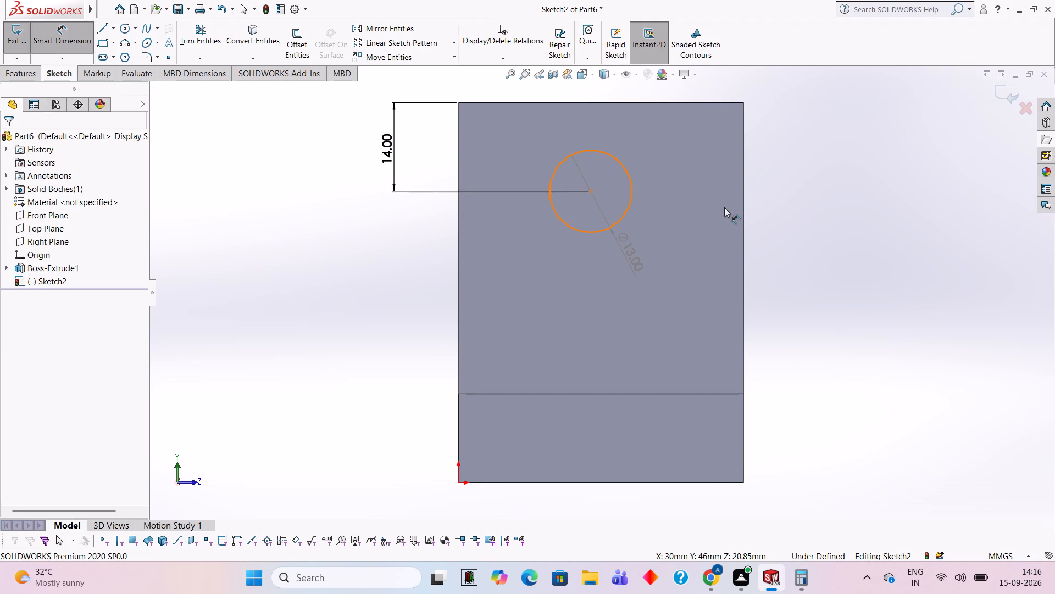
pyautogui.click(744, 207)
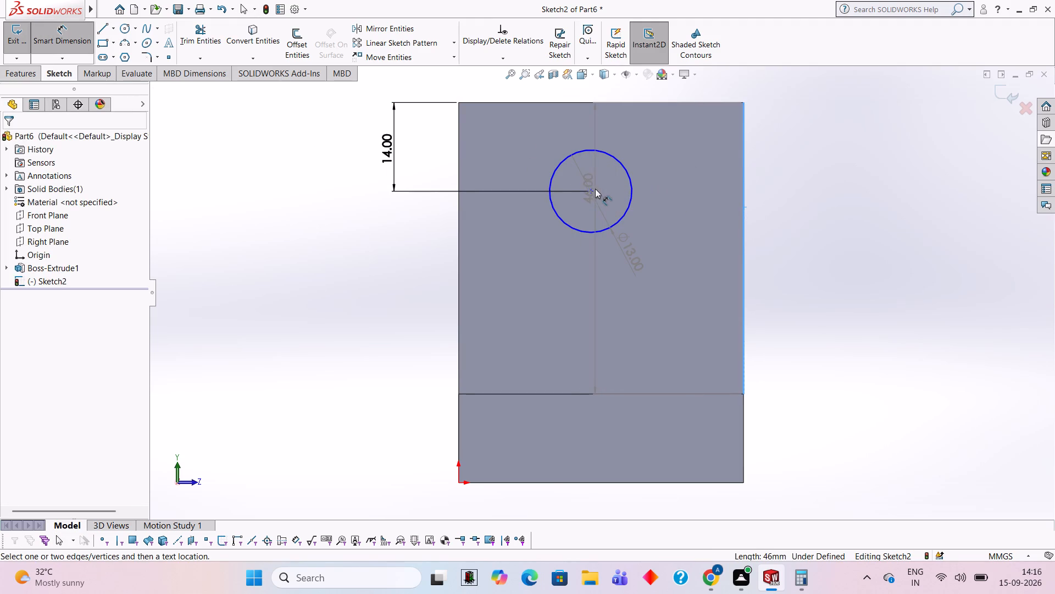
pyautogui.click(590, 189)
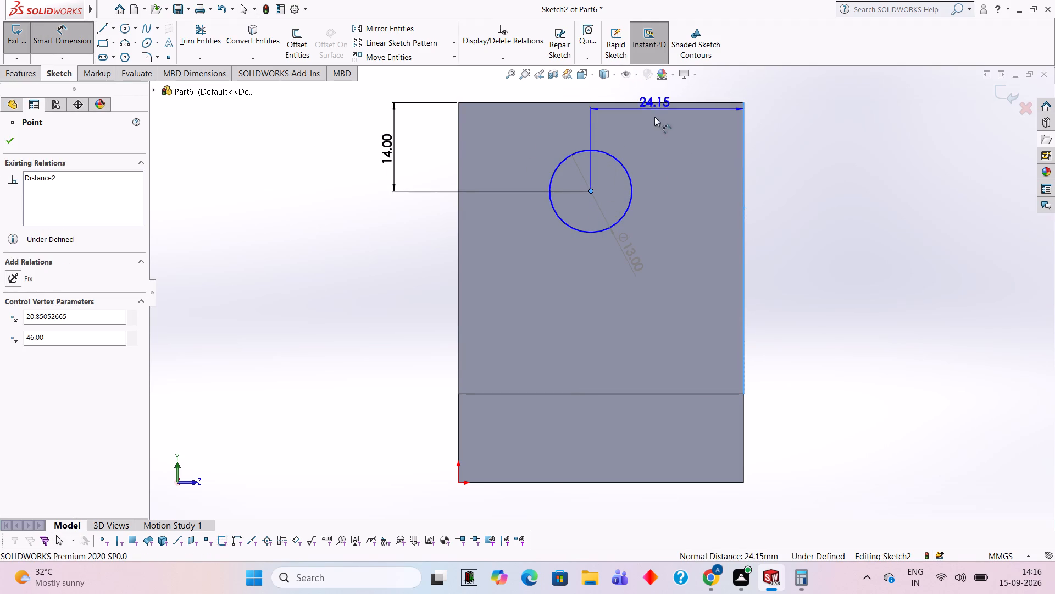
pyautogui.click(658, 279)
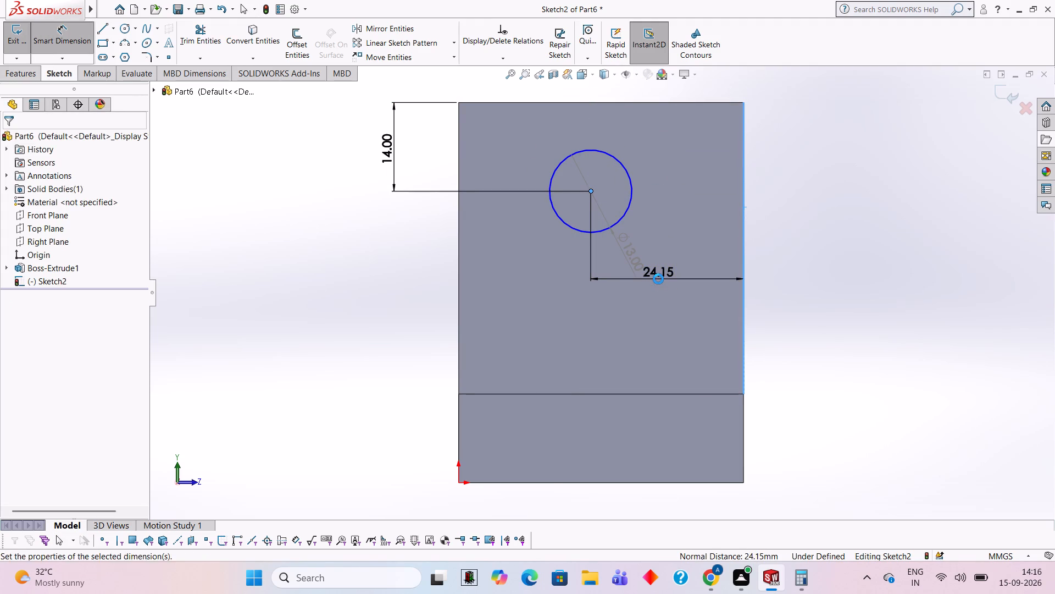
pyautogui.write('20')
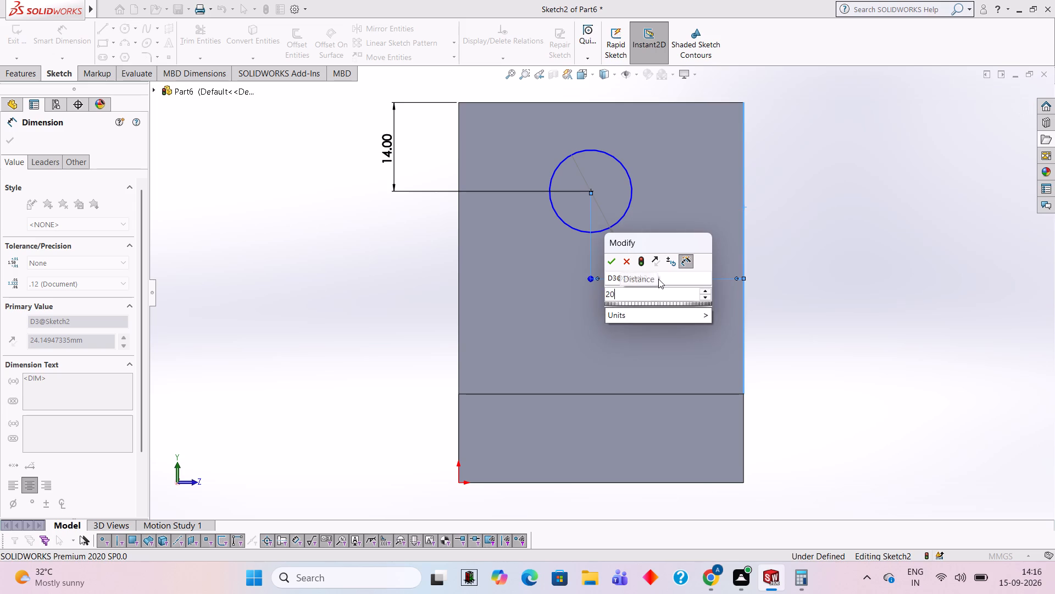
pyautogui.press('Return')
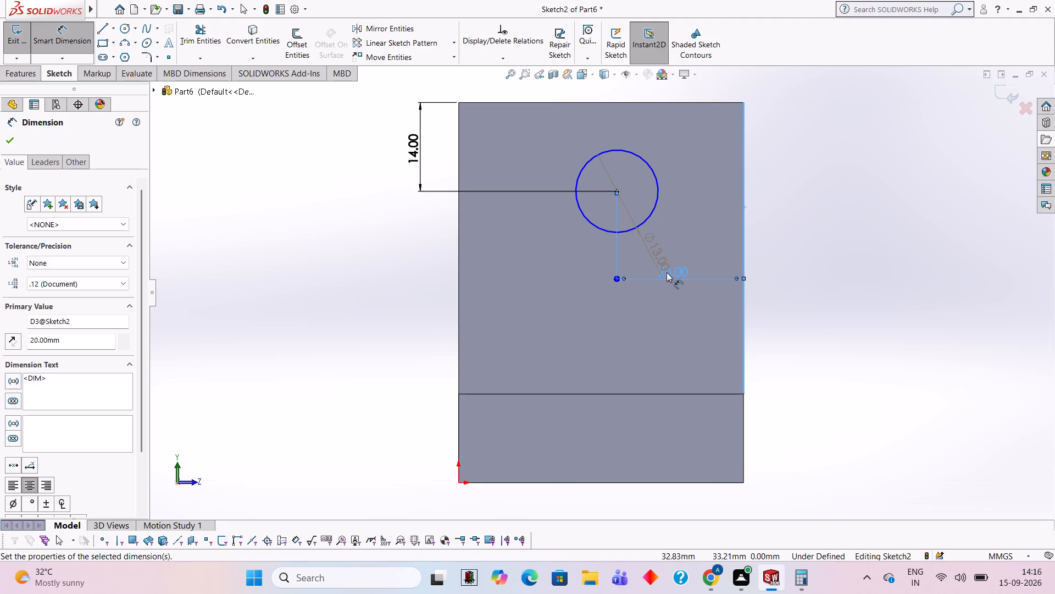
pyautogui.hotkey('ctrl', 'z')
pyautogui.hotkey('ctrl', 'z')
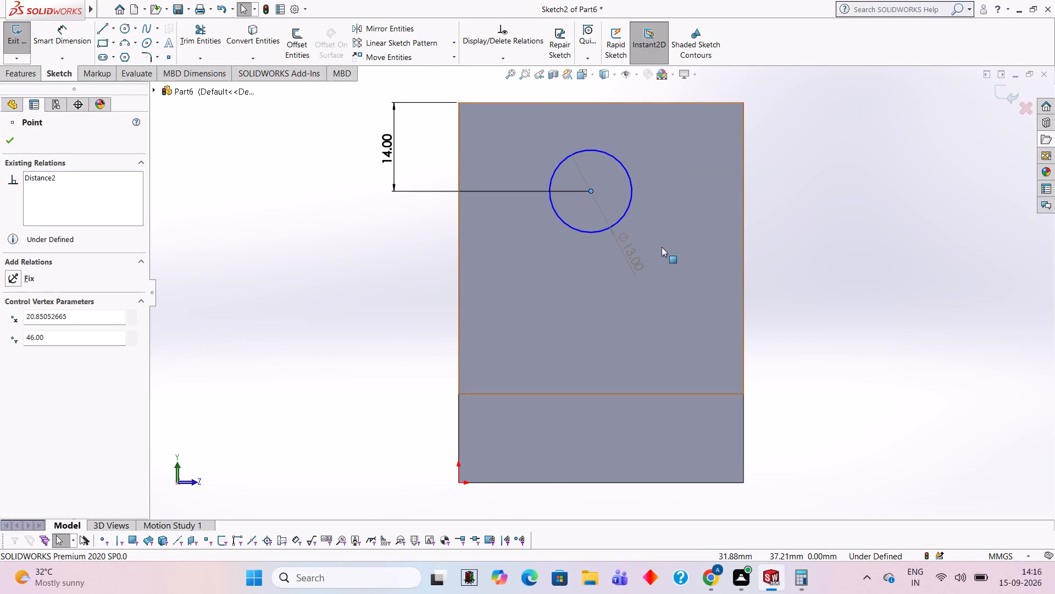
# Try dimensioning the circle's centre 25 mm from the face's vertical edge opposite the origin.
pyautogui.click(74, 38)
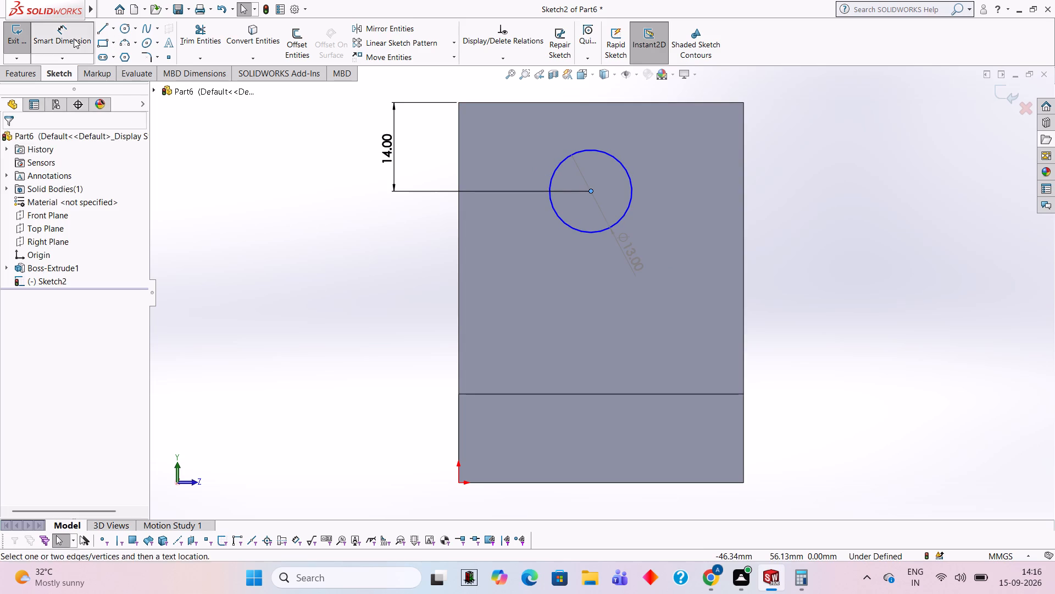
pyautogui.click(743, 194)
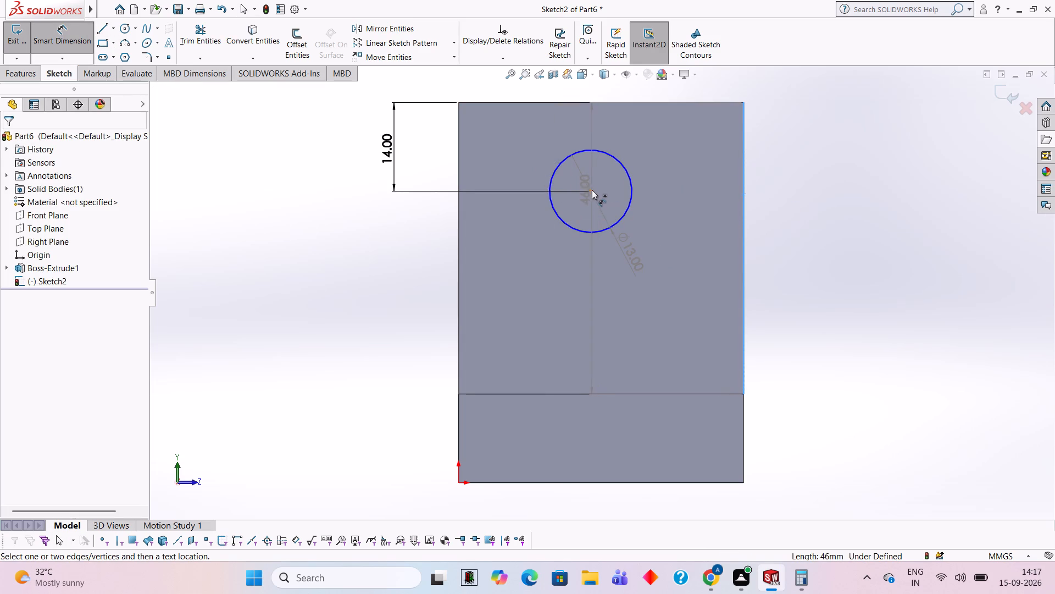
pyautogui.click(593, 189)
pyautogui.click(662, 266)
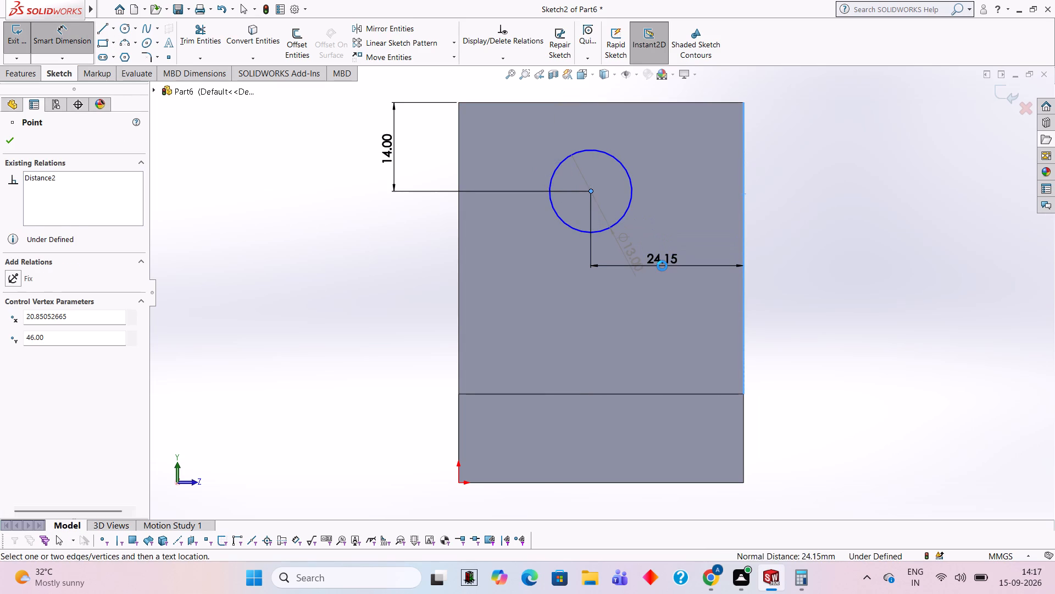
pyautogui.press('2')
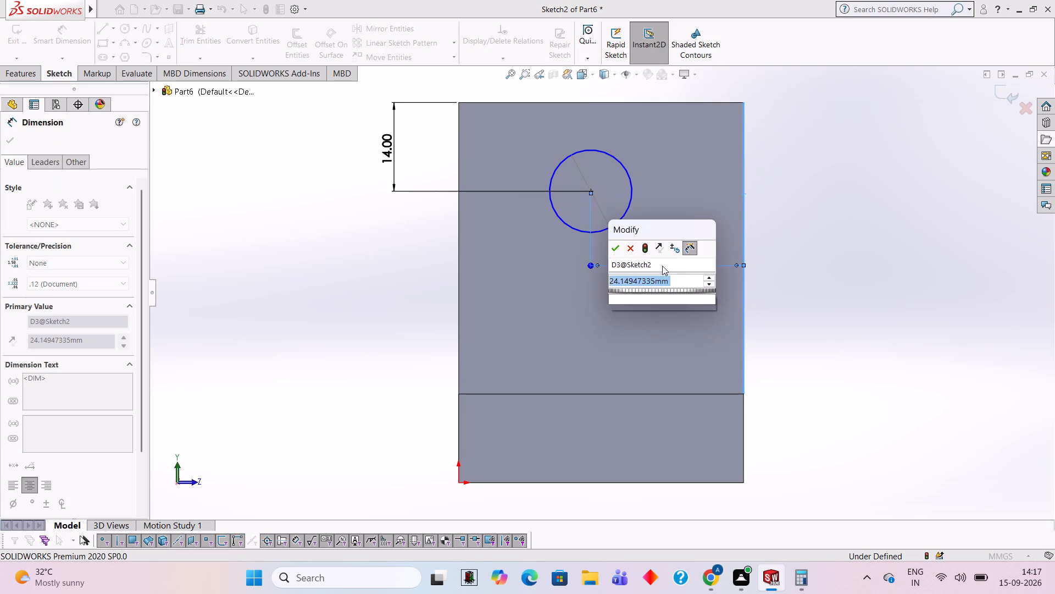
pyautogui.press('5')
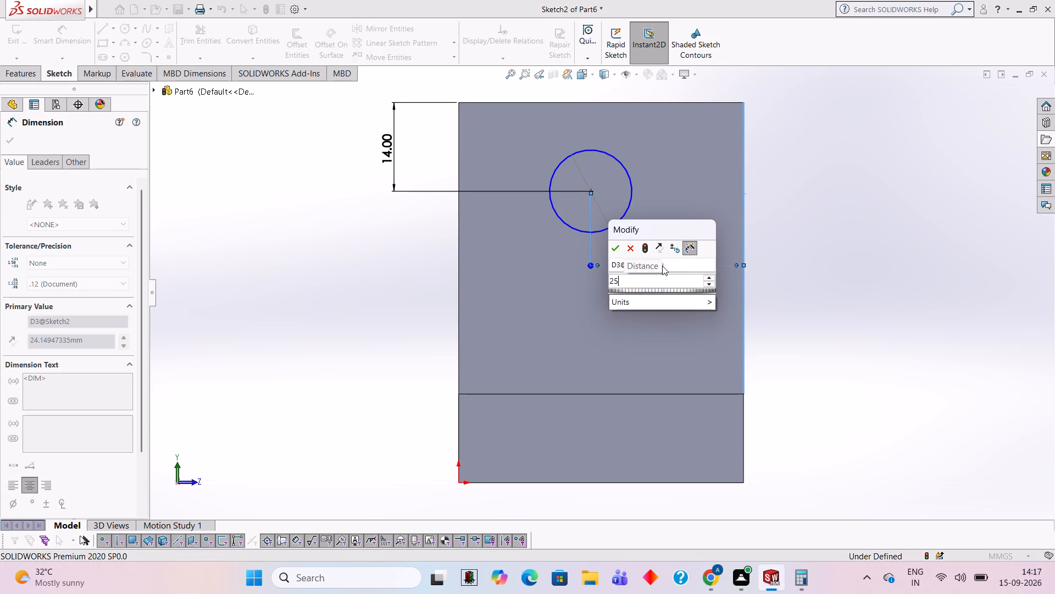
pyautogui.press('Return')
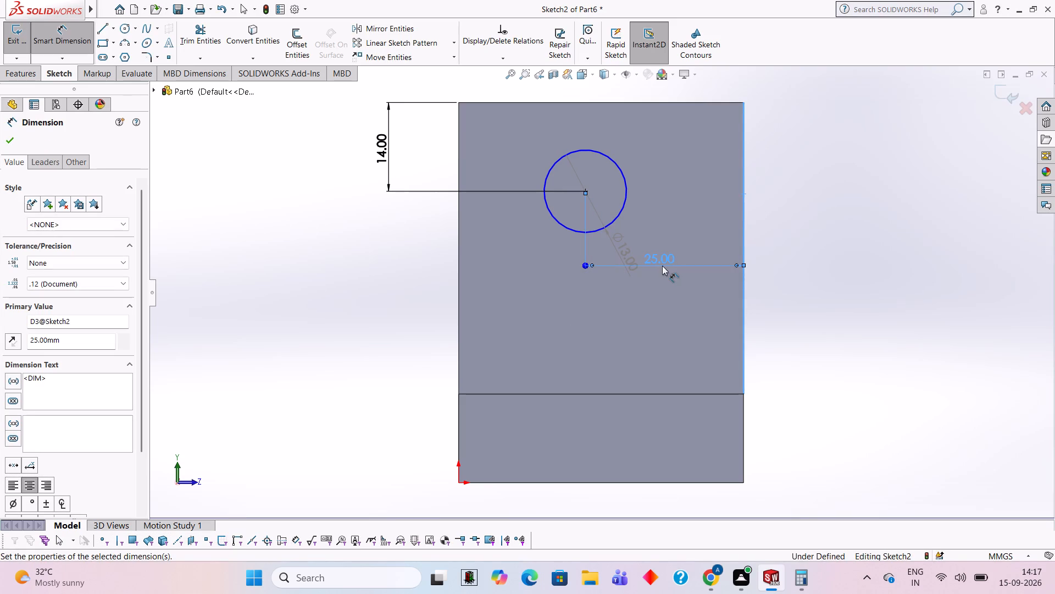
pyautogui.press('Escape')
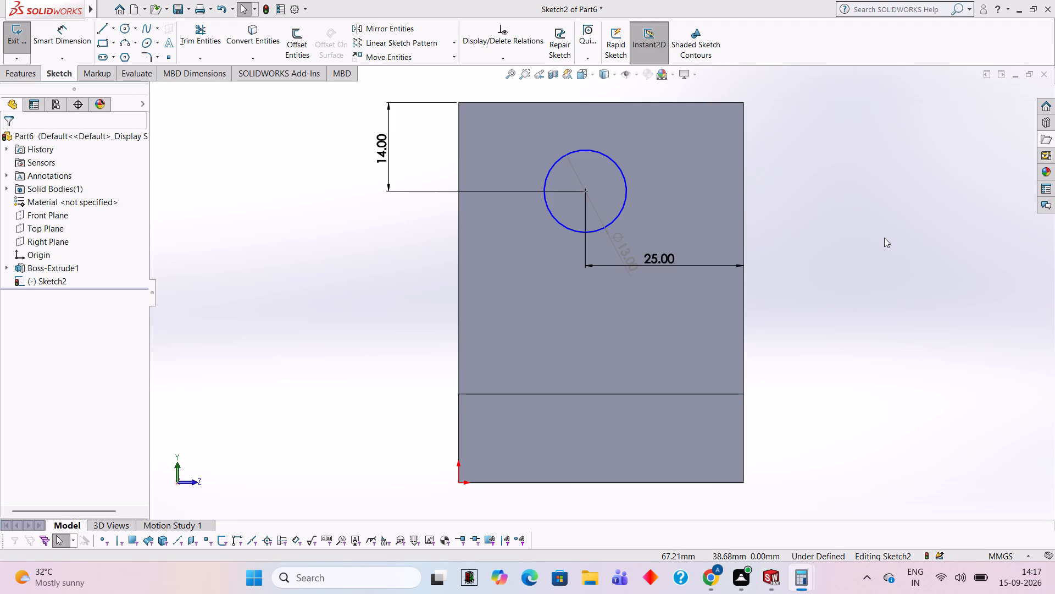
# Switch to Calculator and divide the 45 mm block width by 2, then close it.
pyautogui.write('45/')
pyautogui.press('2')
pyautogui.press('Return')
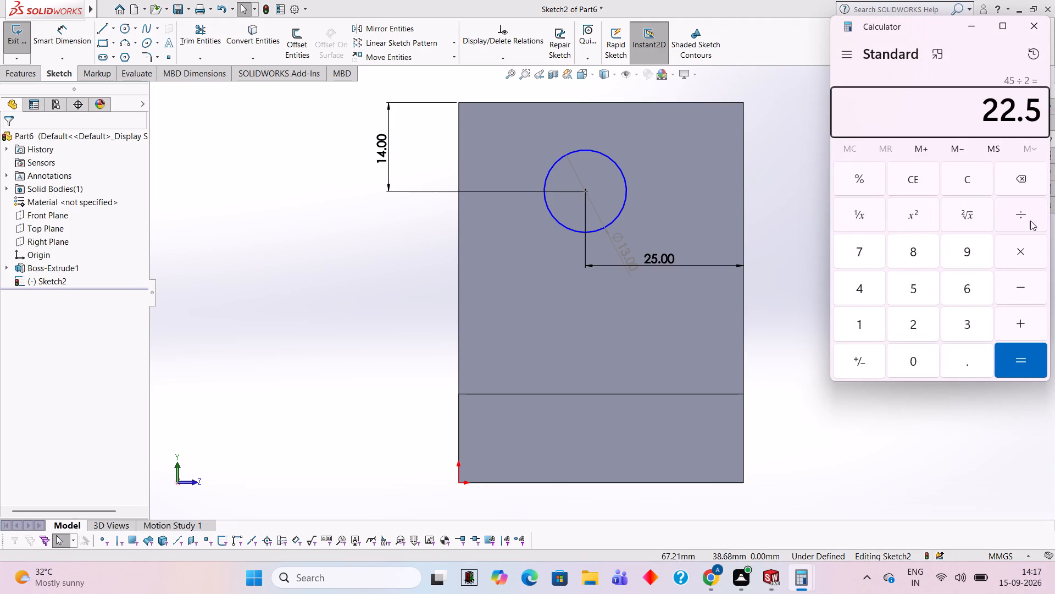
pyautogui.click(1041, 34)
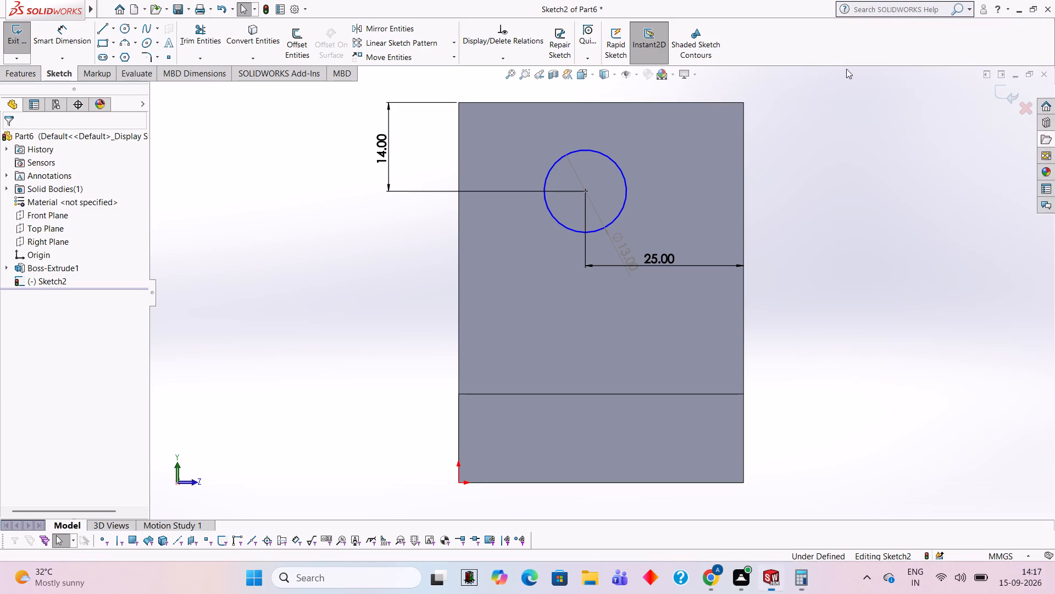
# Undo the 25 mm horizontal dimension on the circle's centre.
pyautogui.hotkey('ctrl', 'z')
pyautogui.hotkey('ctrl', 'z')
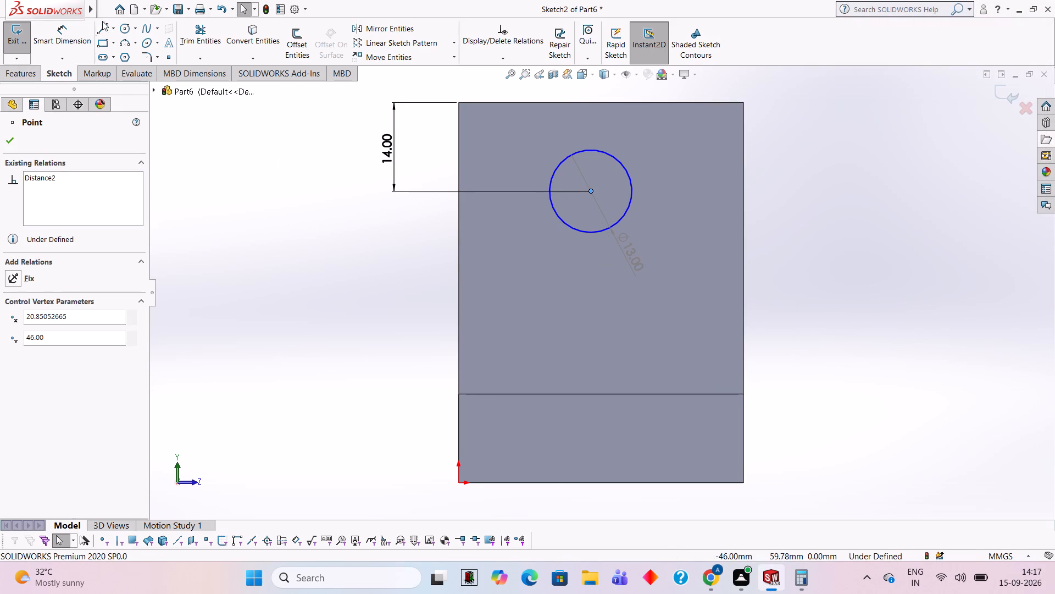
# Dimension the circle's centre 22.5 mm from the face's vertical edge opposite the origin.
pyautogui.click(74, 50)
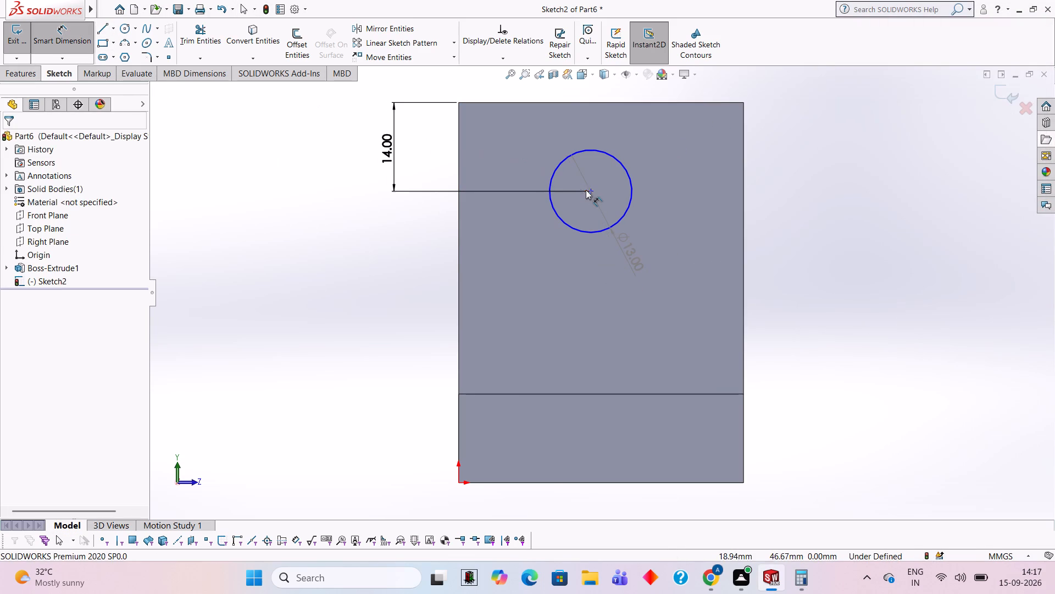
pyautogui.click(591, 190)
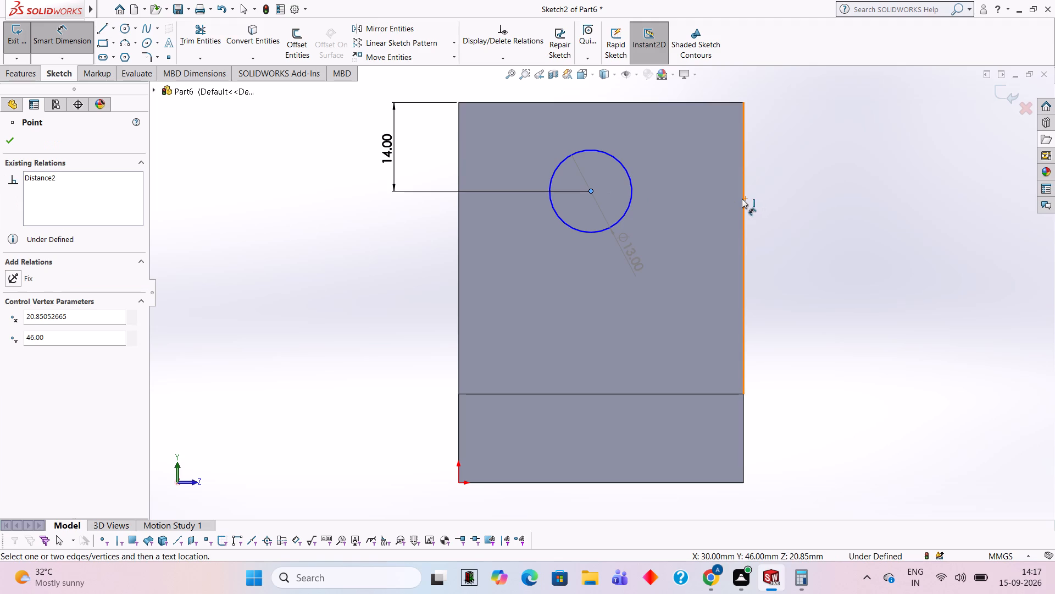
pyautogui.click(742, 199)
pyautogui.click(680, 265)
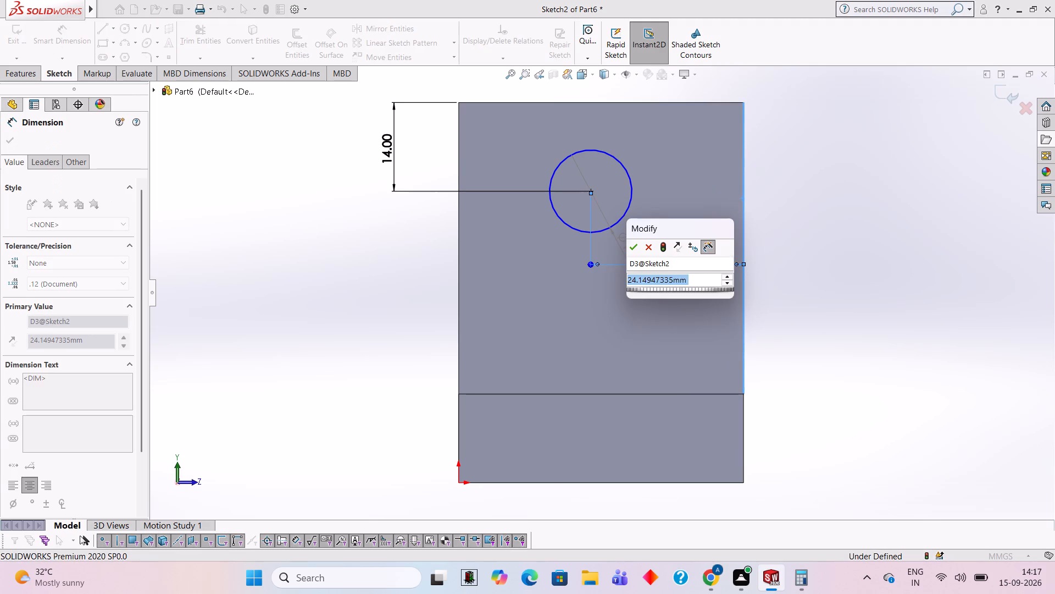
pyautogui.write('22.5')
pyautogui.press('Return')
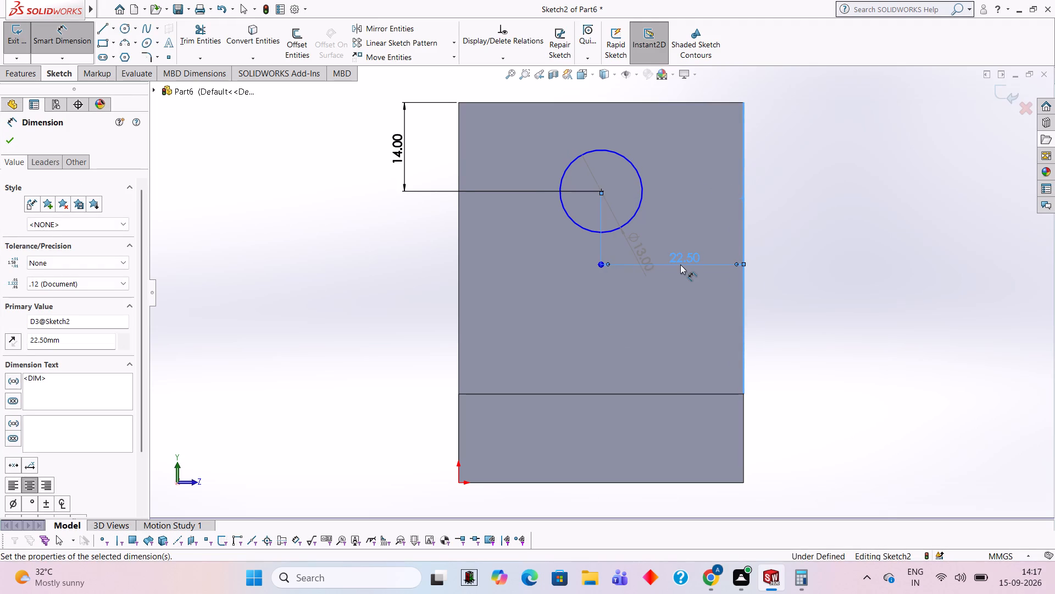
pyautogui.press('Escape')
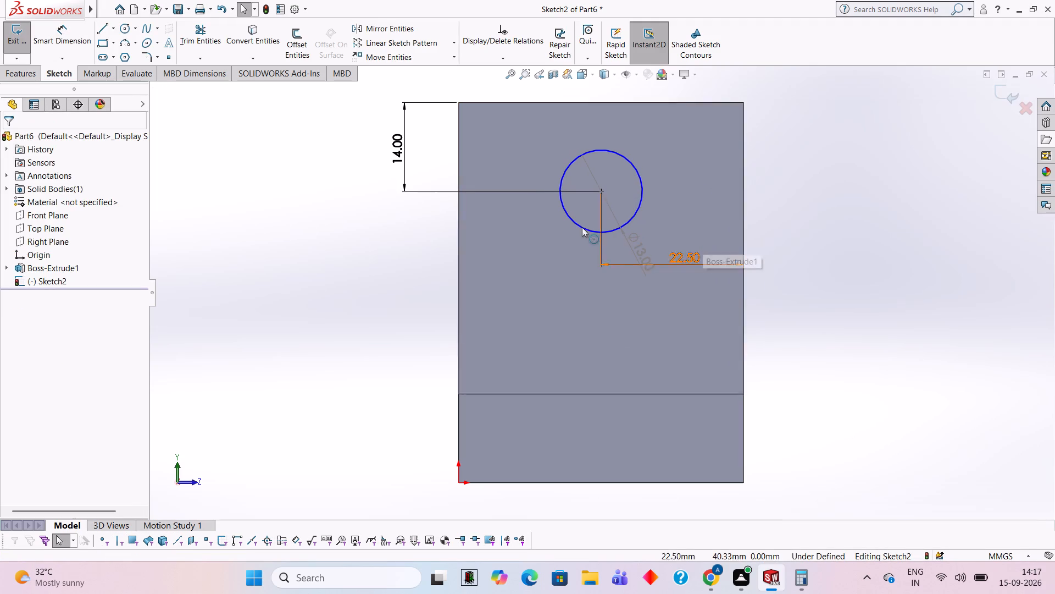
pyautogui.click(790, 200)
pyautogui.click(795, 202)
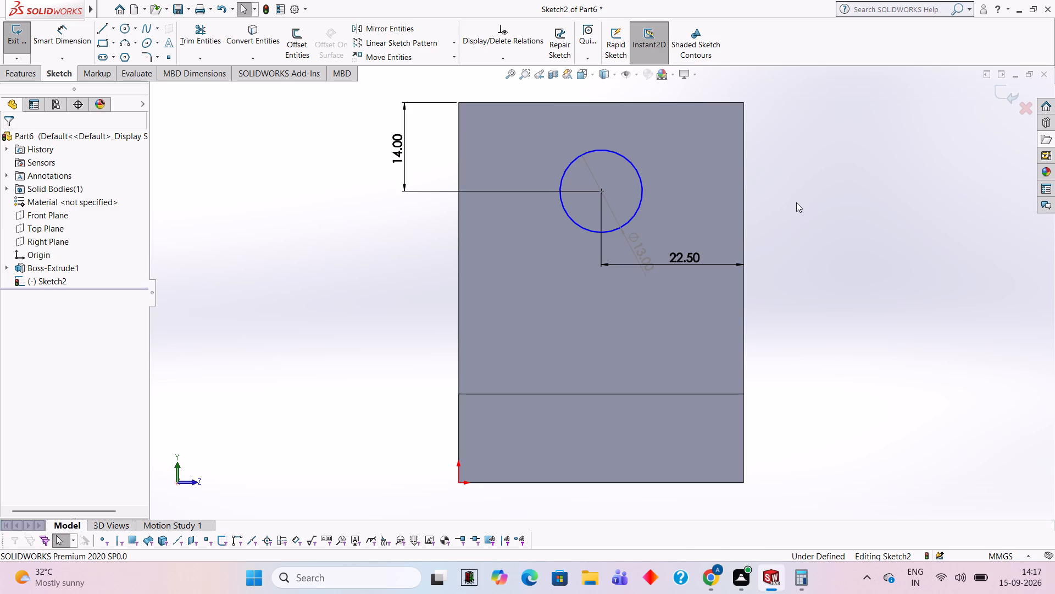
pyautogui.press('Escape')
pyautogui.click(717, 170)
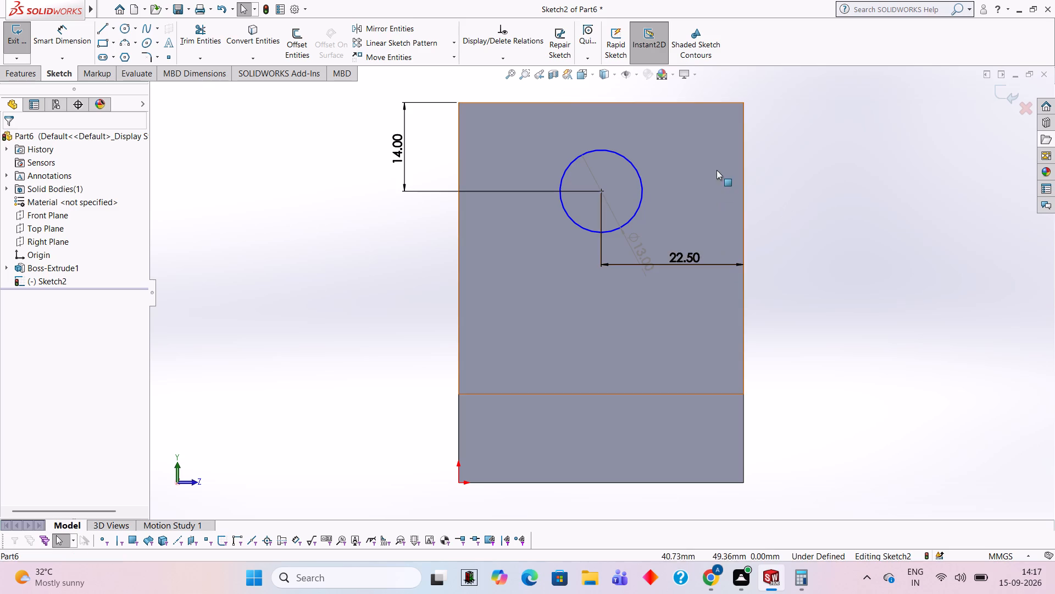
pyautogui.click(820, 153)
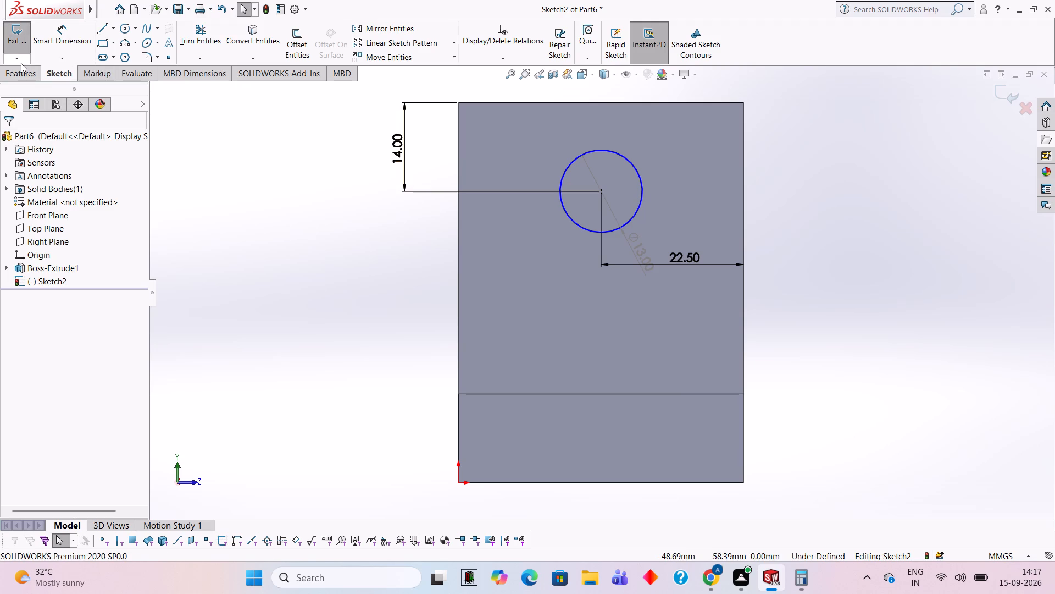
# Cut the 13 mm circle into the upright with a blind Extruded Cut 17.5 mm deep, and check the hole.
pyautogui.click(35, 73)
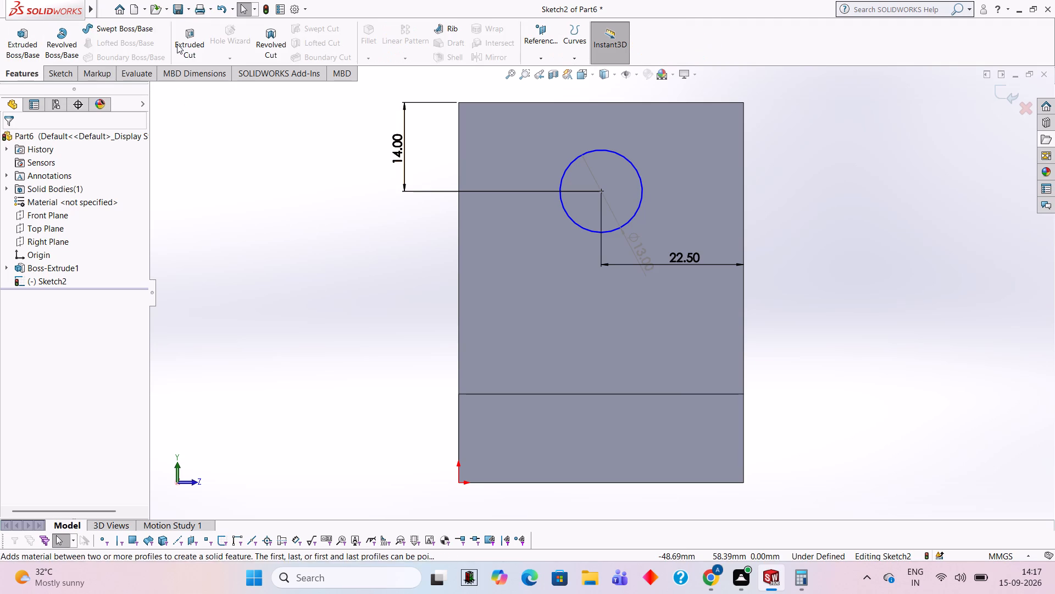
pyautogui.click(196, 43)
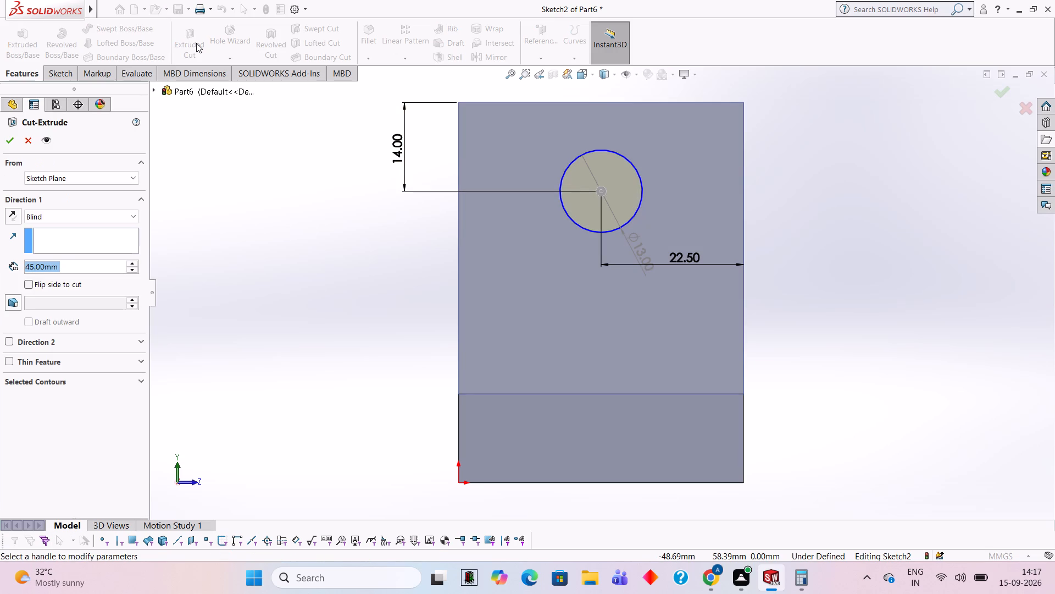
pyautogui.press('1')
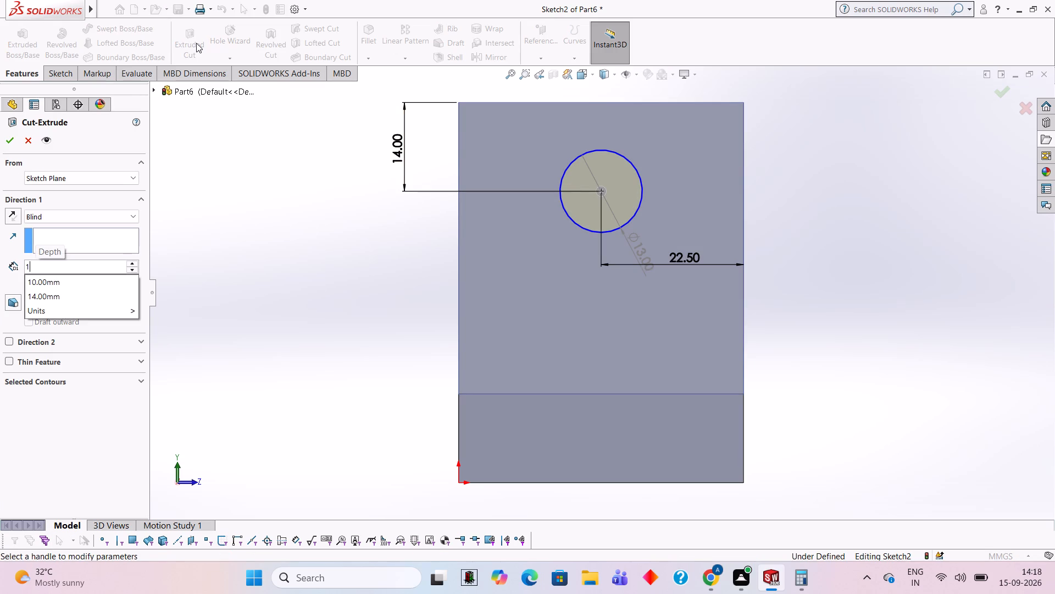
pyautogui.write('7.5')
pyautogui.press('Return')
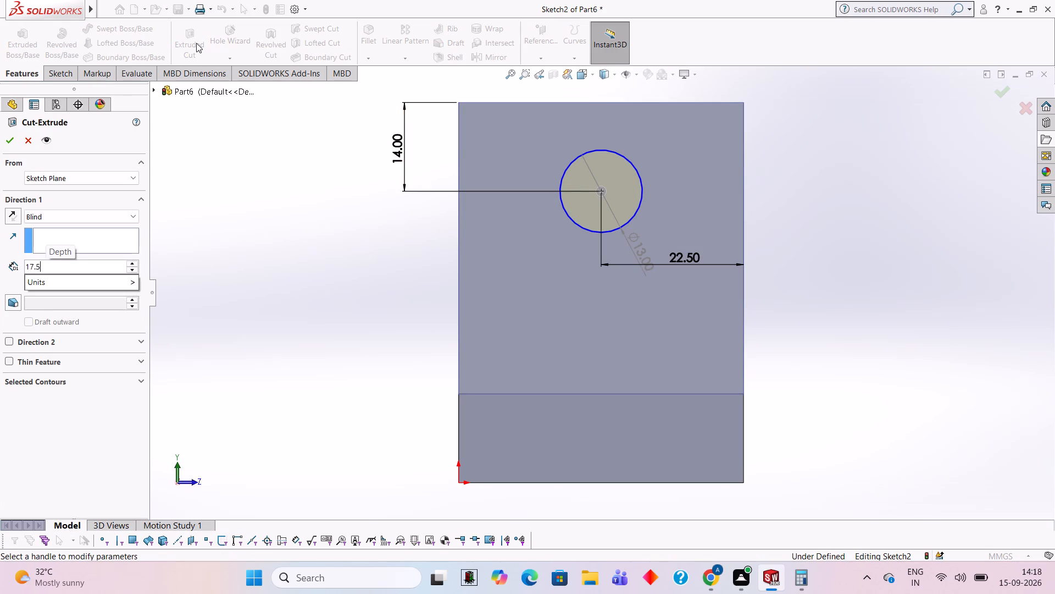
pyautogui.click(13, 139)
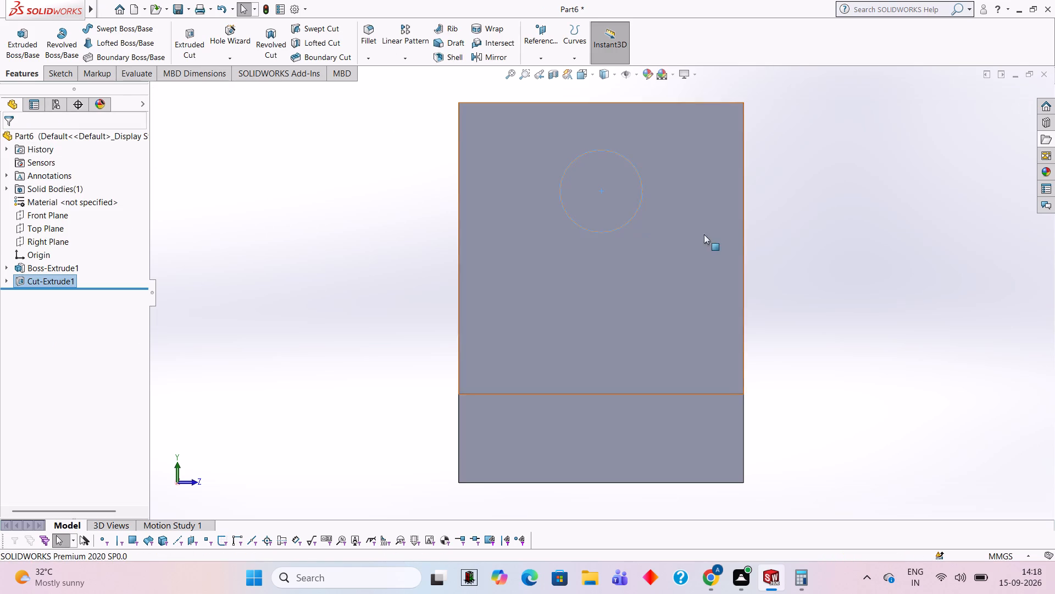
pyautogui.rightClick(856, 193)
pyautogui.click(903, 215)
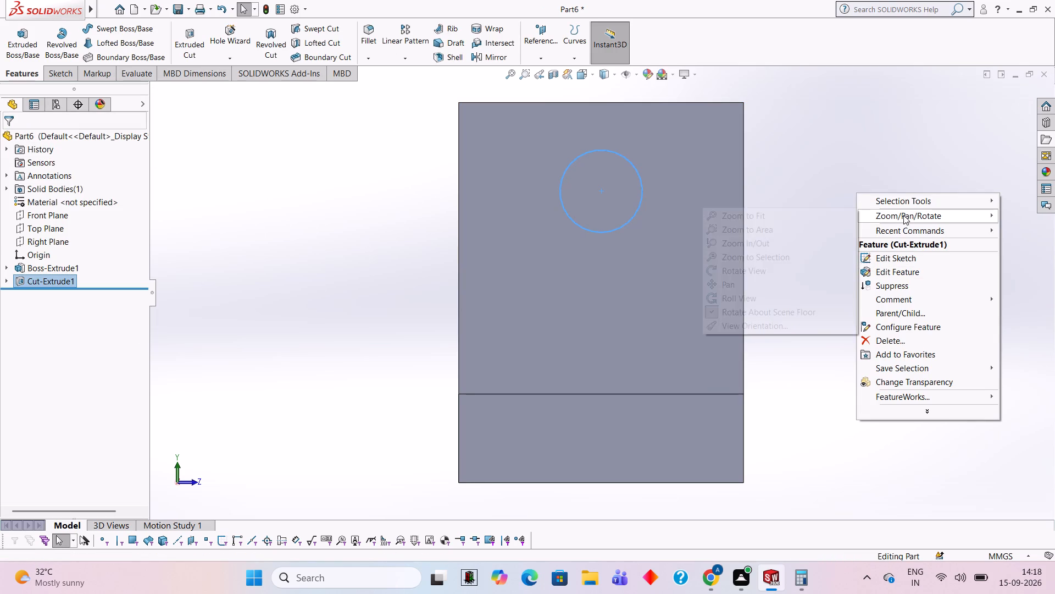
pyautogui.click(793, 268)
pyautogui.moveTo(792, 223); pyautogui.dragTo(778, 322)
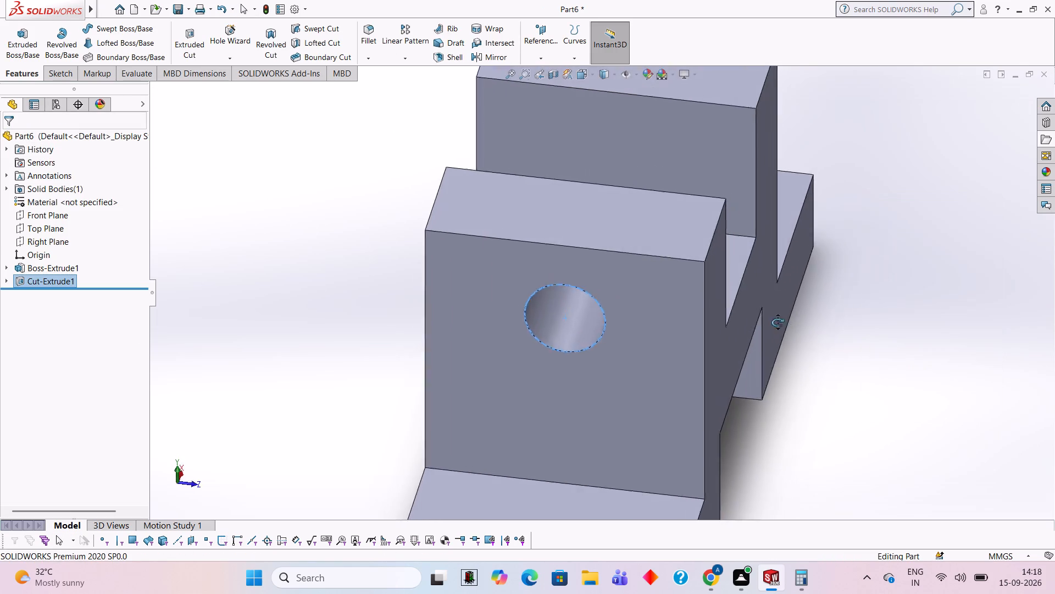
# Sketch a 13 mm diameter circle on the outer face of the opposite upright, the one without a hole.
pyautogui.moveTo(778, 322); pyautogui.dragTo(791, 233)
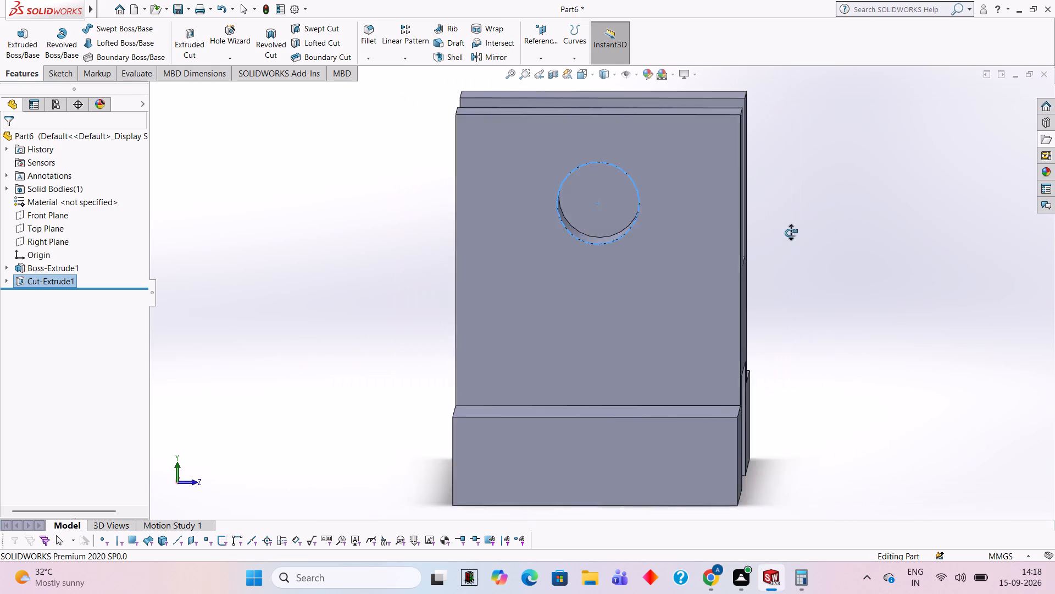
pyautogui.moveTo(791, 233); pyautogui.dragTo(685, 241)
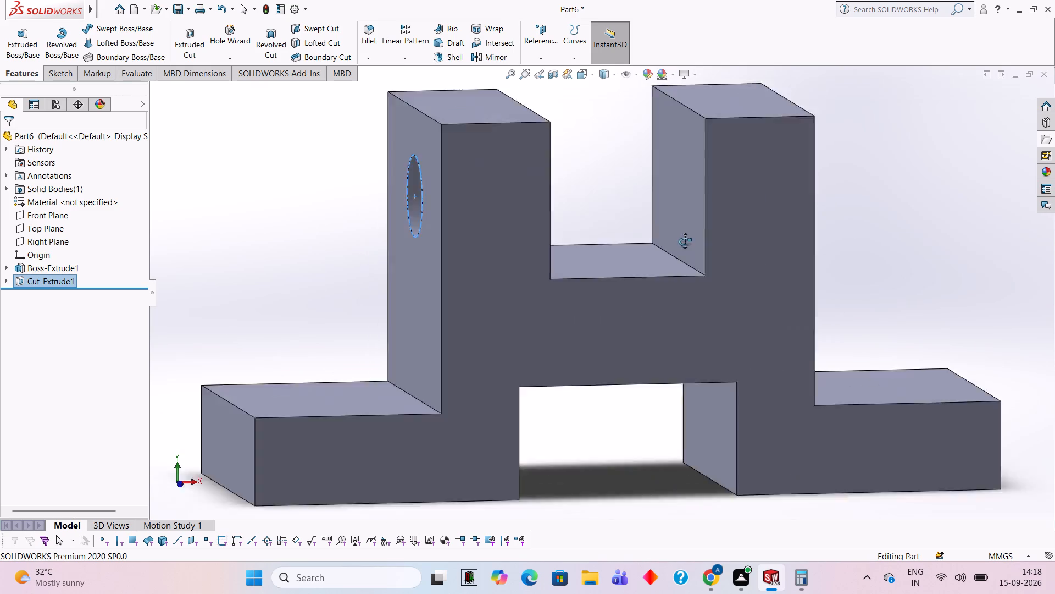
pyautogui.moveTo(685, 241); pyautogui.dragTo(555, 246)
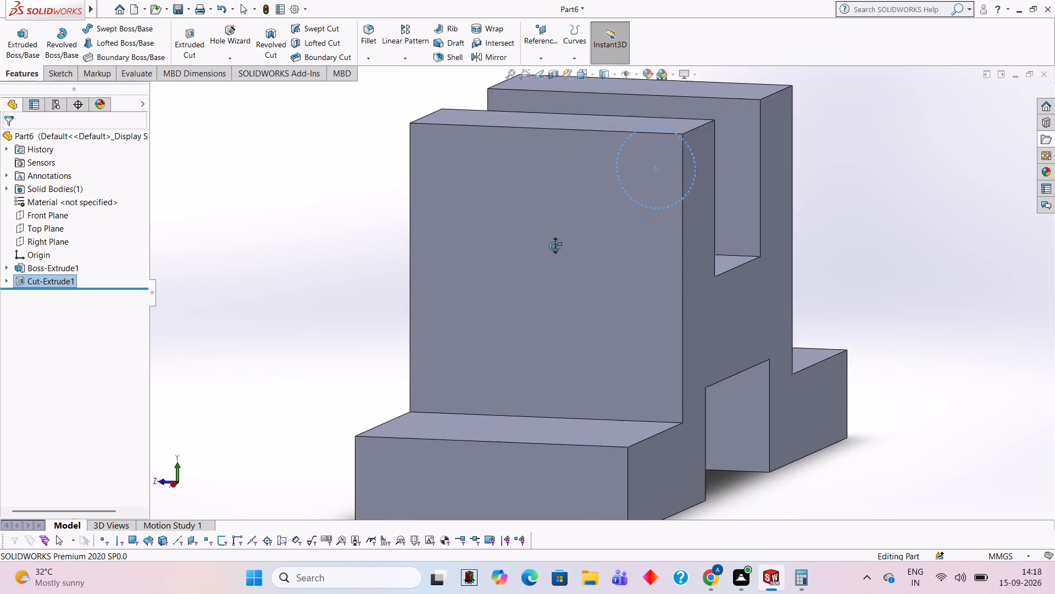
pyautogui.moveTo(555, 246); pyautogui.dragTo(576, 218)
pyautogui.press('Escape')
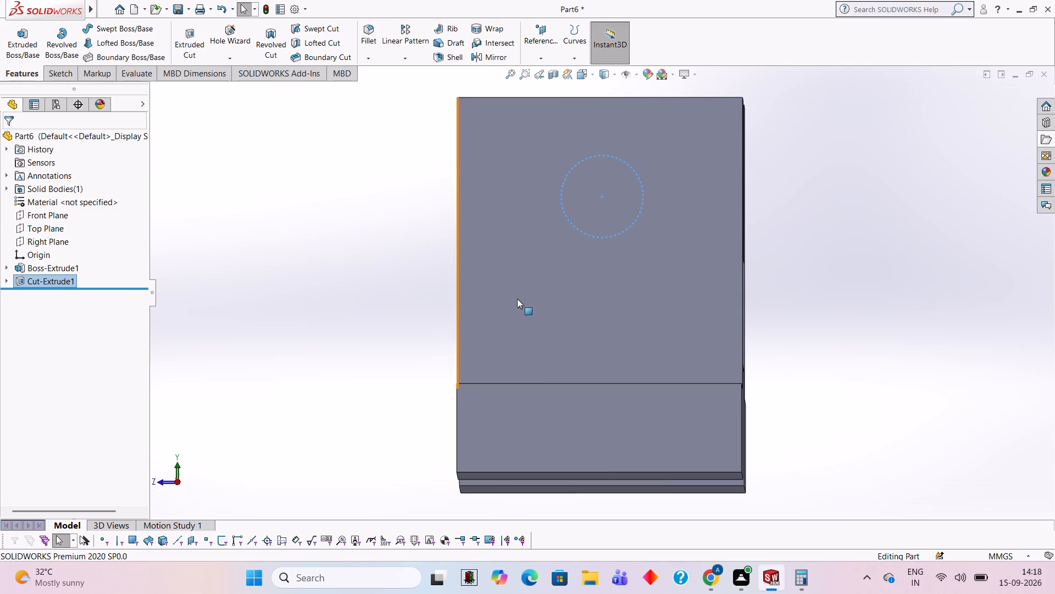
pyautogui.moveTo(623, 319); pyautogui.dragTo(628, 317)
pyautogui.moveTo(667, 291); pyautogui.dragTo(674, 290)
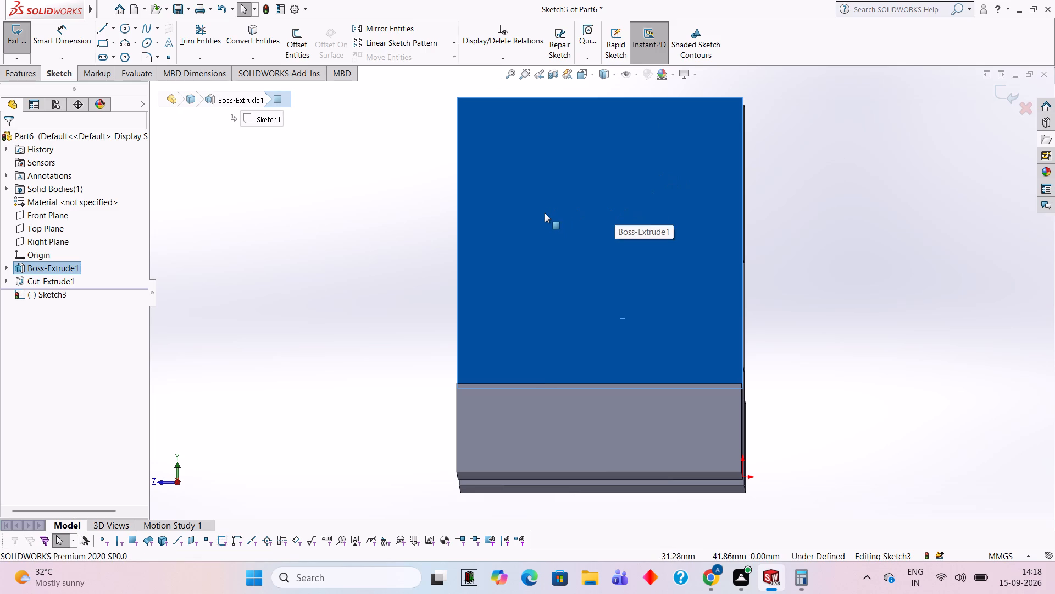
pyautogui.hotkey('ctrl', '8')
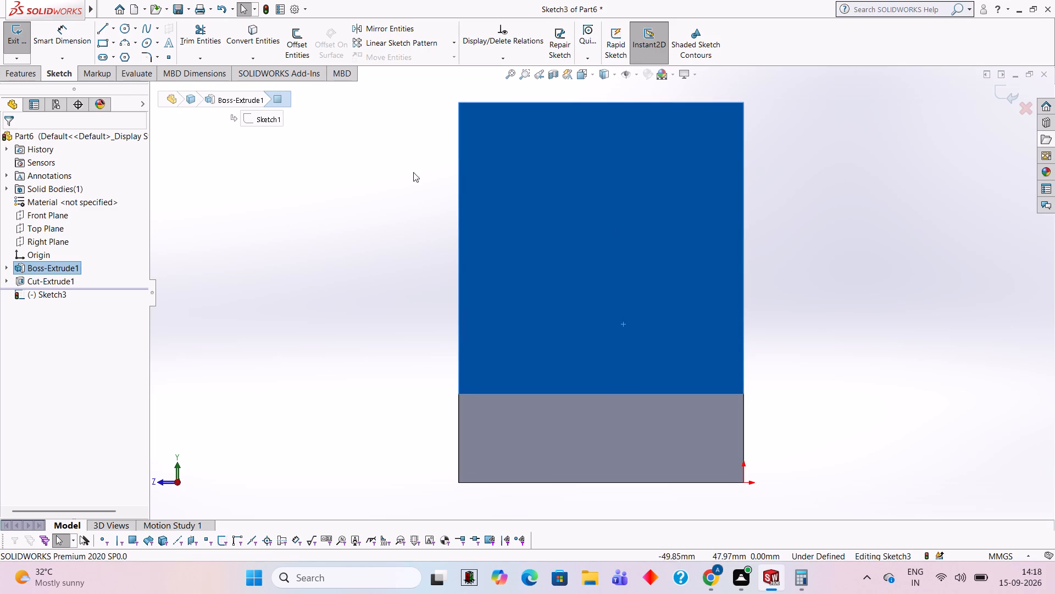
pyautogui.click(125, 35)
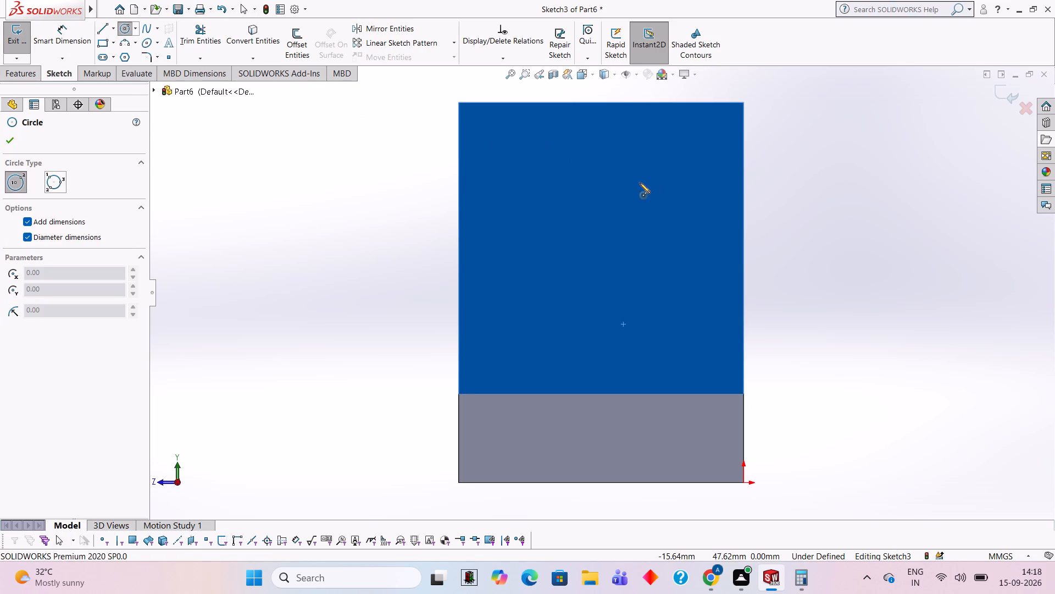
pyautogui.click(595, 182)
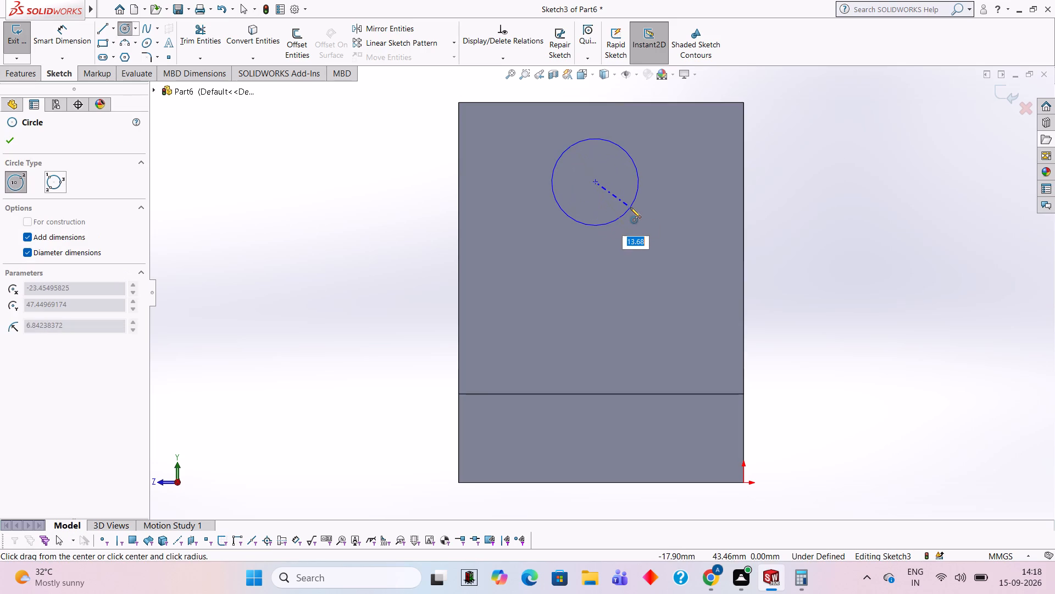
pyautogui.write('13')
pyautogui.press('Return')
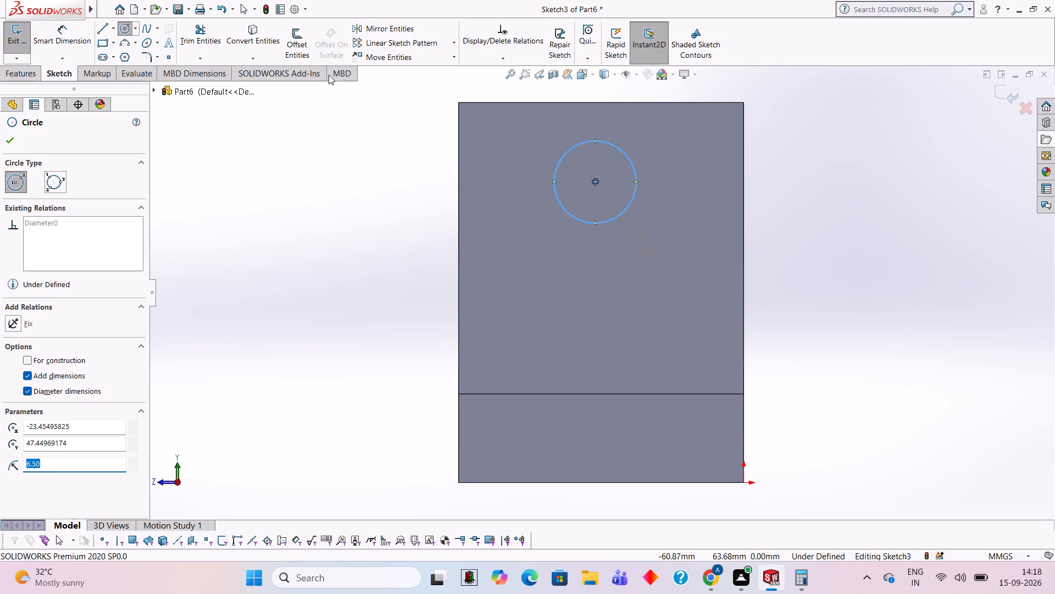
# Dimension the circle's centre 14 mm below the top edge of the upright's face.
pyautogui.click(62, 39)
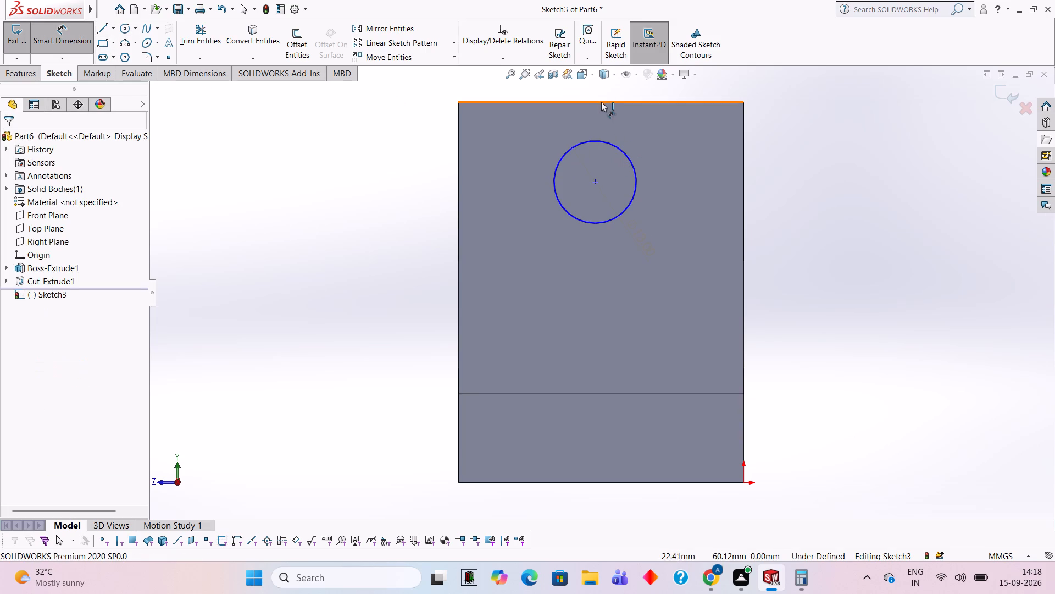
pyautogui.click(591, 102)
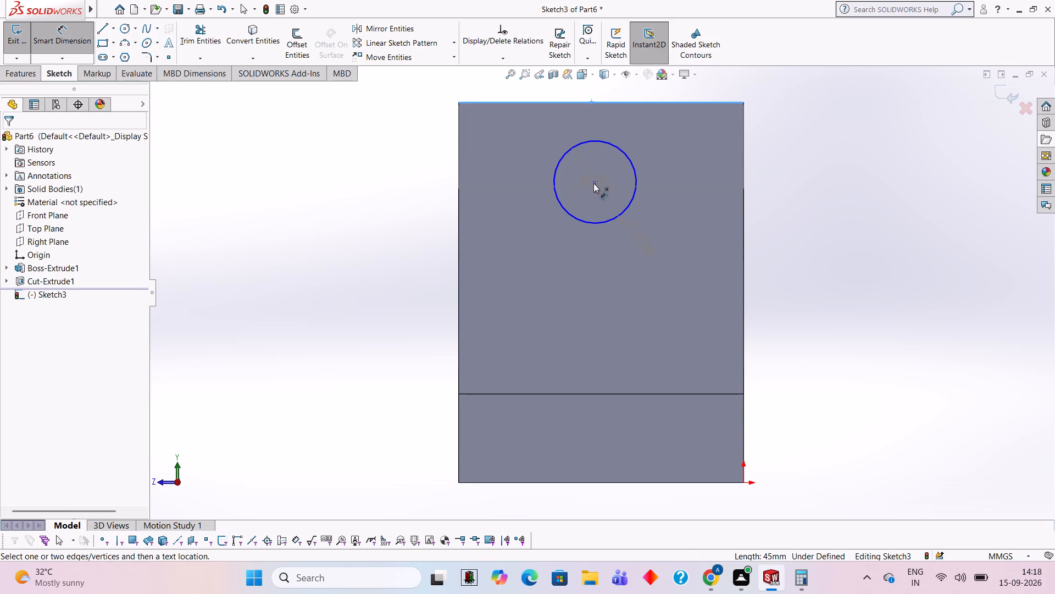
pyautogui.click(593, 183)
pyautogui.click(354, 175)
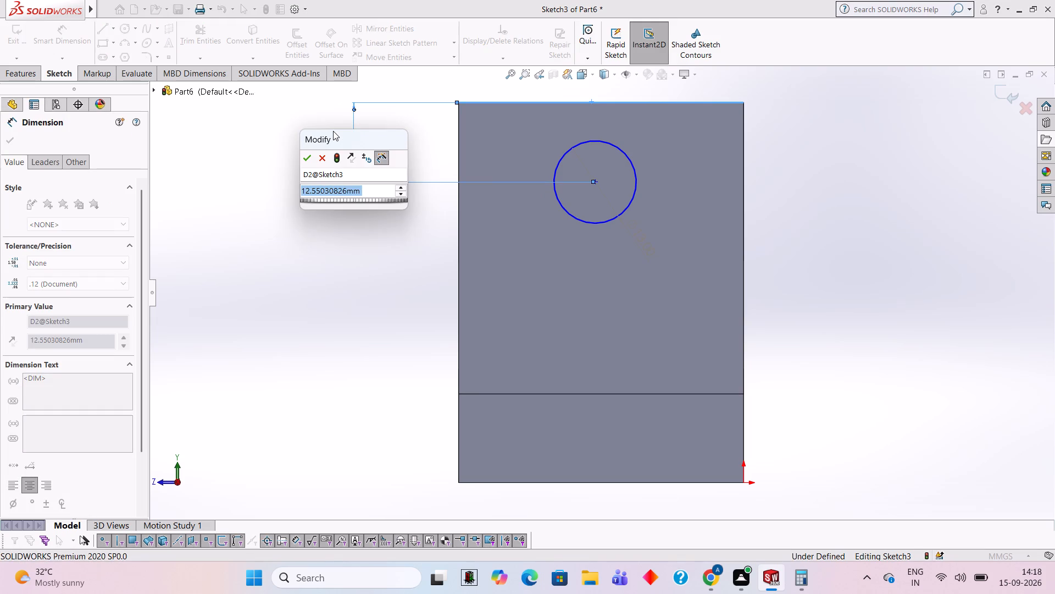
pyautogui.write('14')
pyautogui.press('Return')
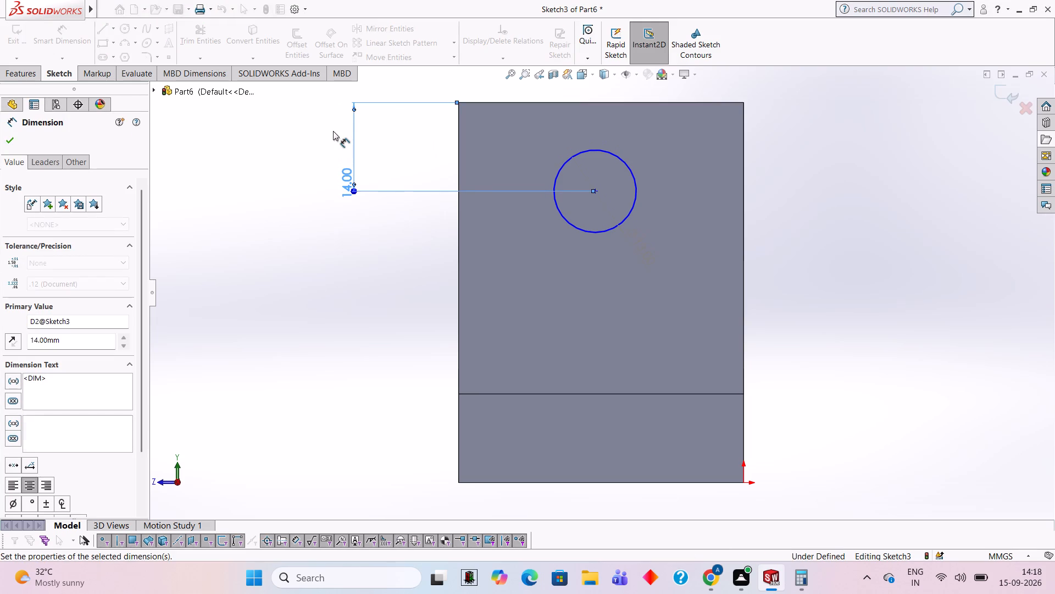
pyautogui.click(364, 138)
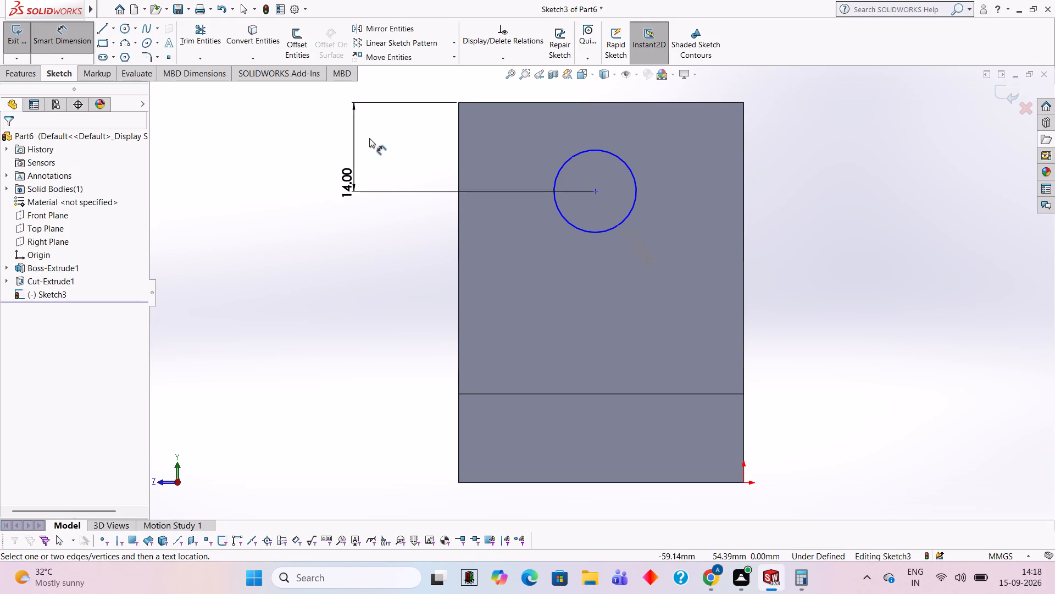
pyautogui.press('Escape')
# Dimension the circle's centre 22.5 mm from the face's vertical edge on the origin side.
pyautogui.click(71, 27)
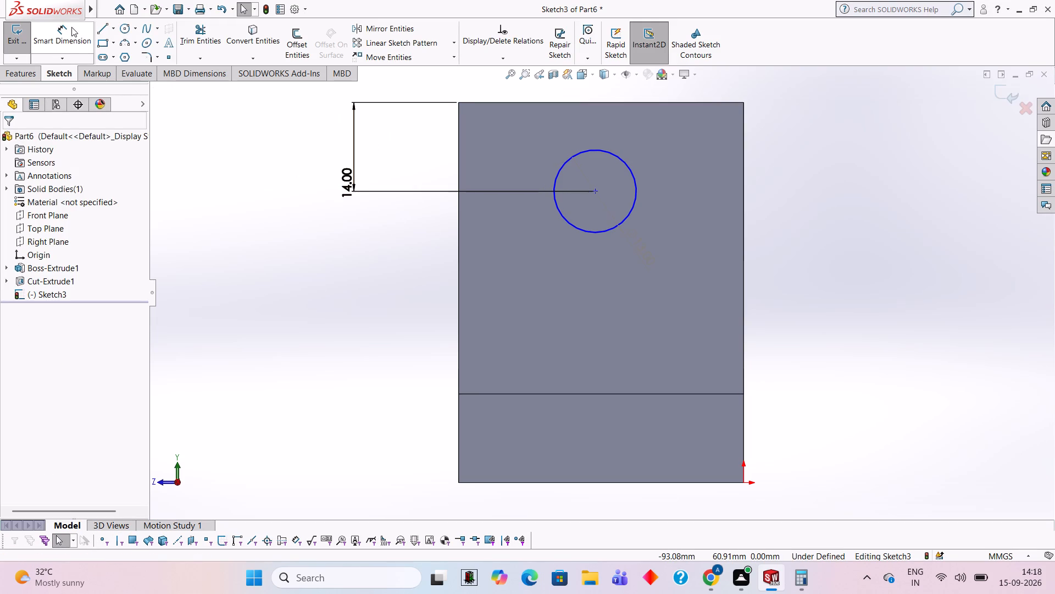
pyautogui.click(597, 191)
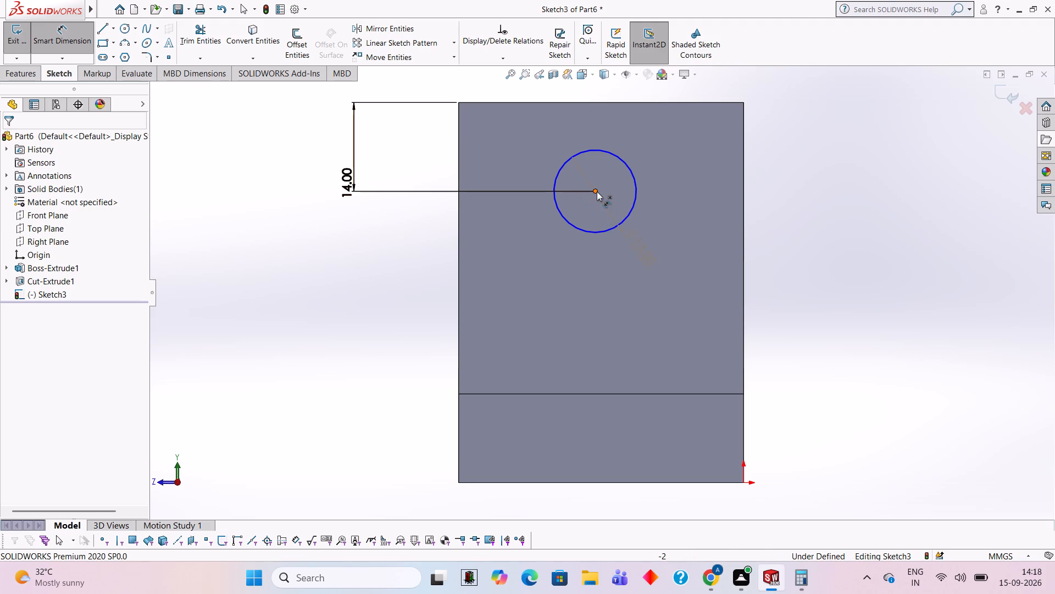
pyautogui.click(743, 192)
pyautogui.click(665, 284)
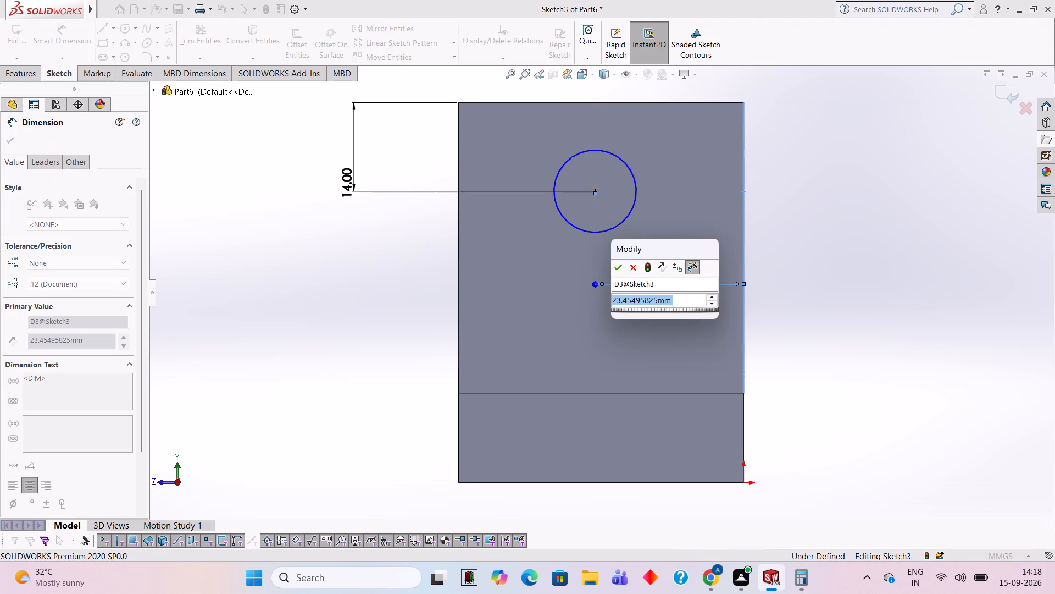
pyautogui.write('22.5')
pyautogui.press('Return')
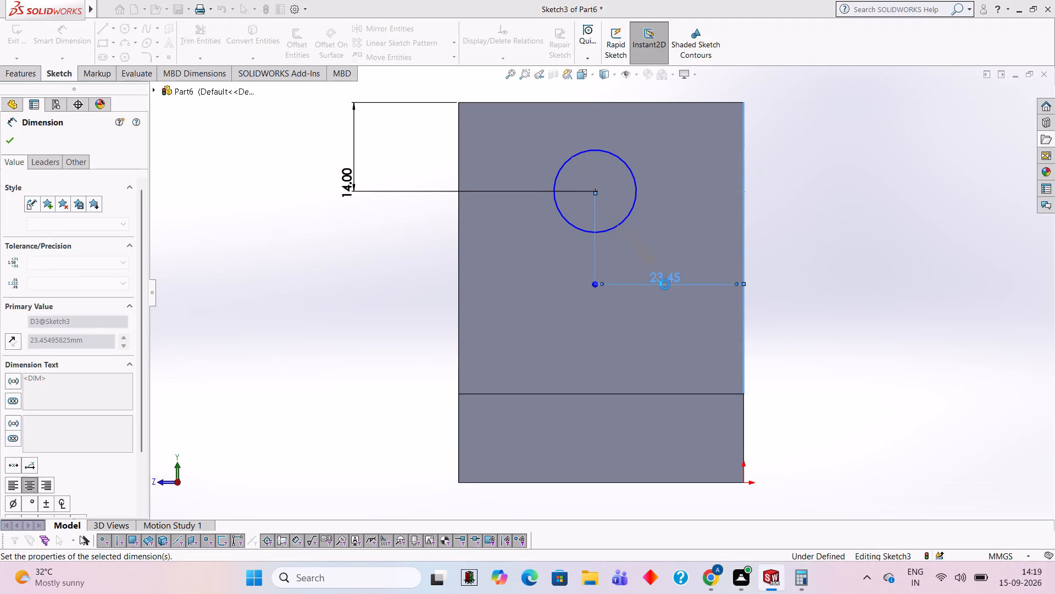
pyautogui.click(886, 202)
pyautogui.press('Escape')
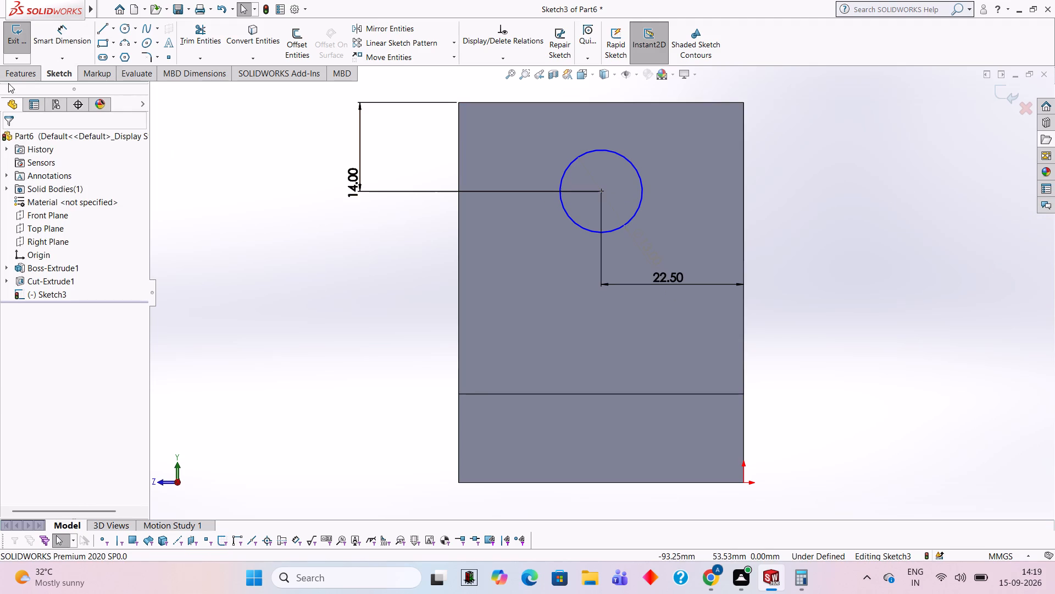
# Cut the 13 mm circle into the second upright with a blind Extruded Cut 17.5 mm deep.
pyautogui.click(13, 81)
pyautogui.click(13, 80)
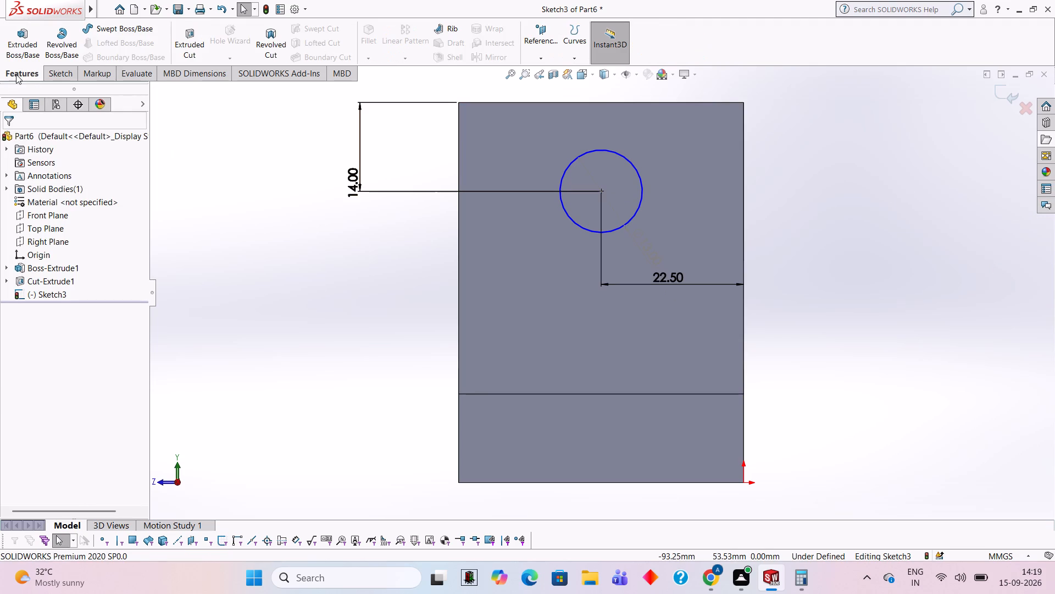
pyautogui.click(182, 61)
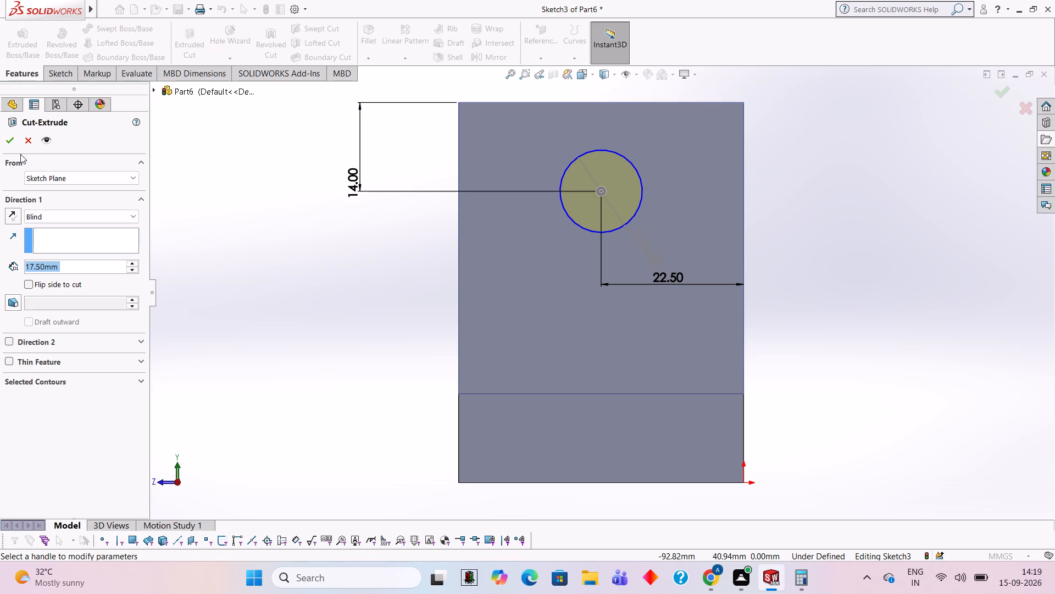
pyautogui.click(16, 137)
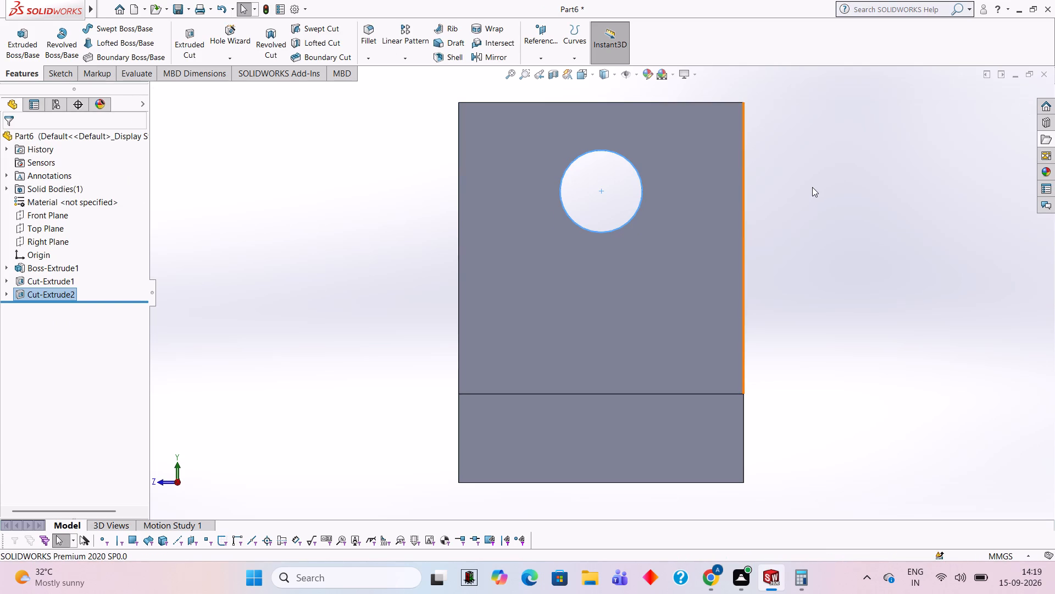
# Examine the holes in both uprights and the overall block from several angles.
pyautogui.rightClick(814, 184)
pyautogui.click(863, 208)
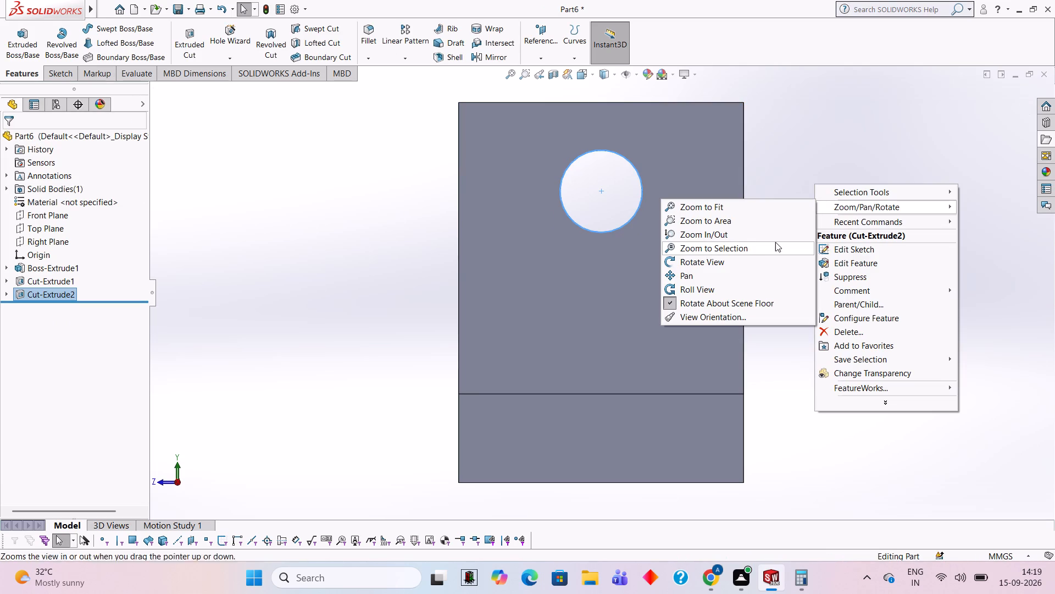
pyautogui.click(748, 261)
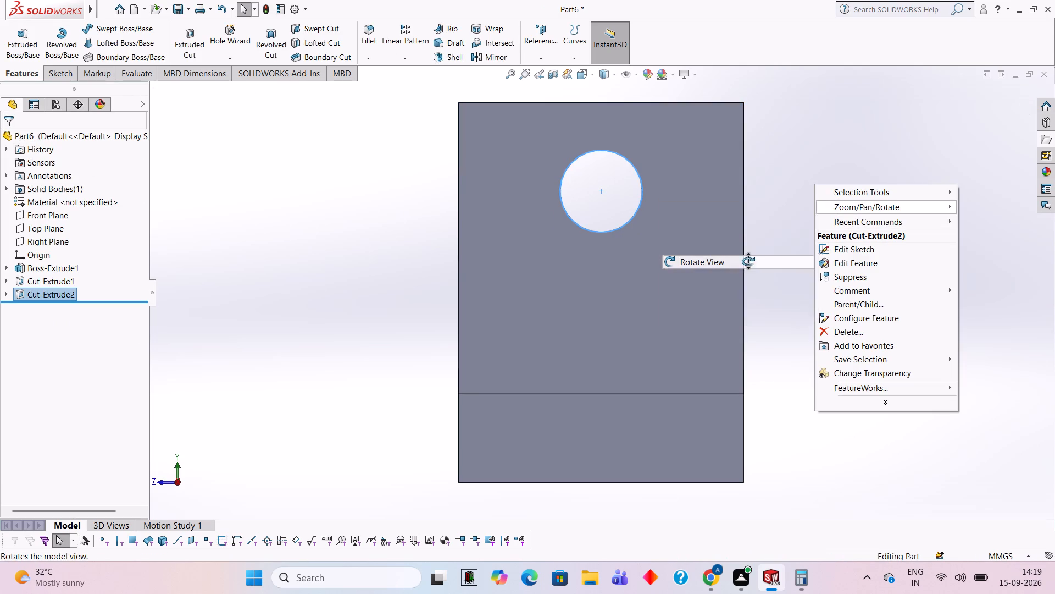
pyautogui.moveTo(690, 271); pyautogui.dragTo(799, 318)
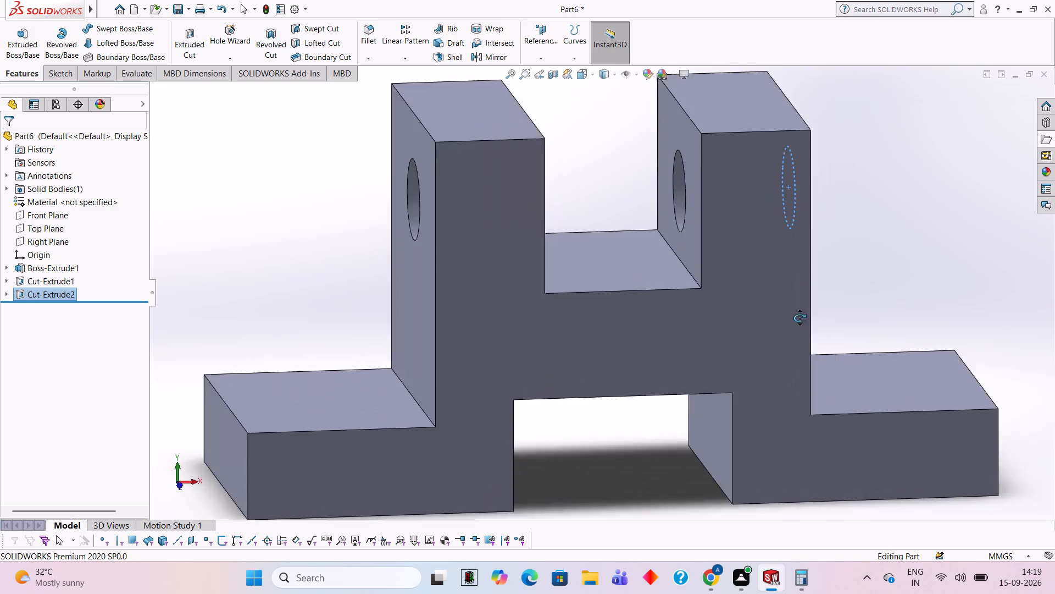
pyautogui.moveTo(799, 318); pyautogui.dragTo(825, 277)
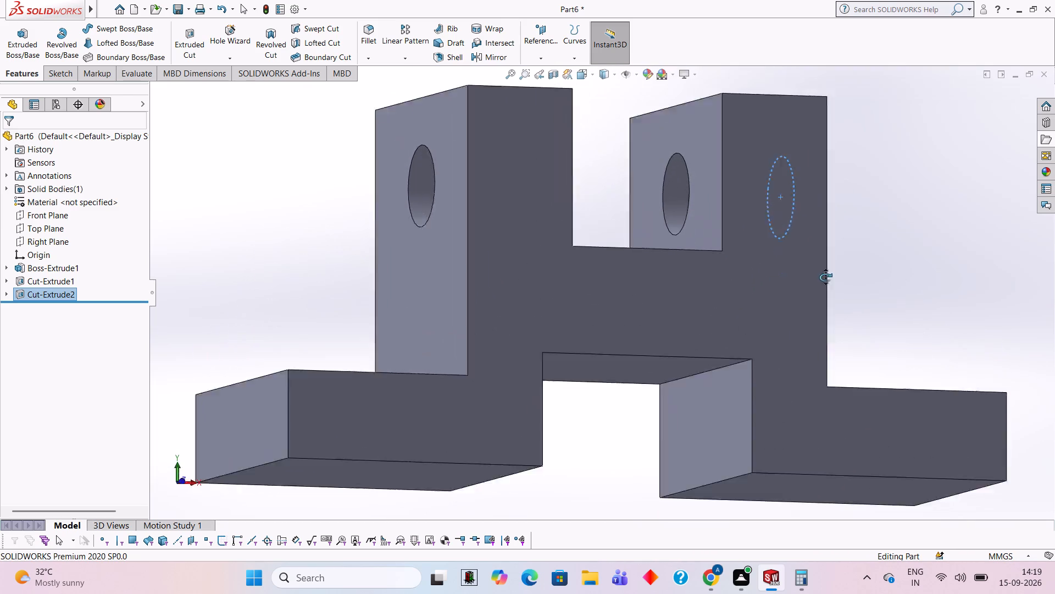
pyautogui.moveTo(825, 277); pyautogui.dragTo(836, 273)
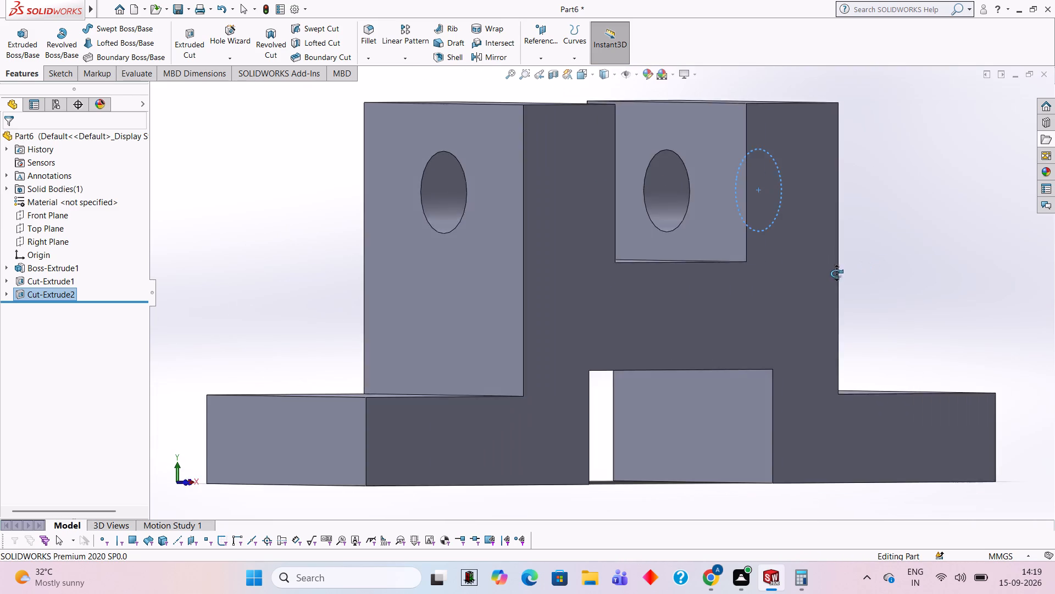
pyautogui.moveTo(836, 273); pyautogui.dragTo(814, 275)
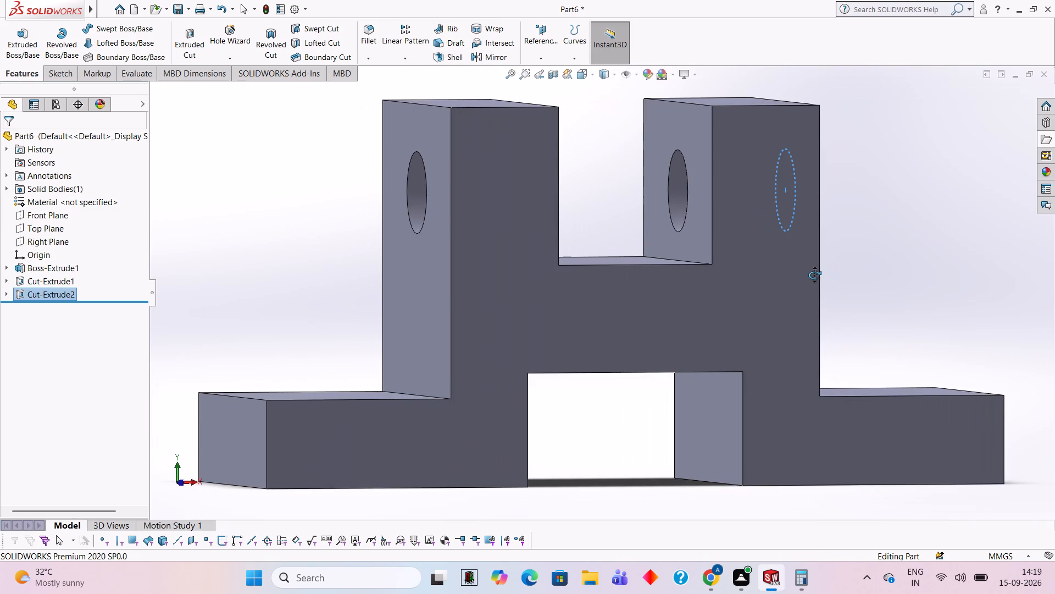
pyautogui.moveTo(814, 275); pyautogui.dragTo(798, 280)
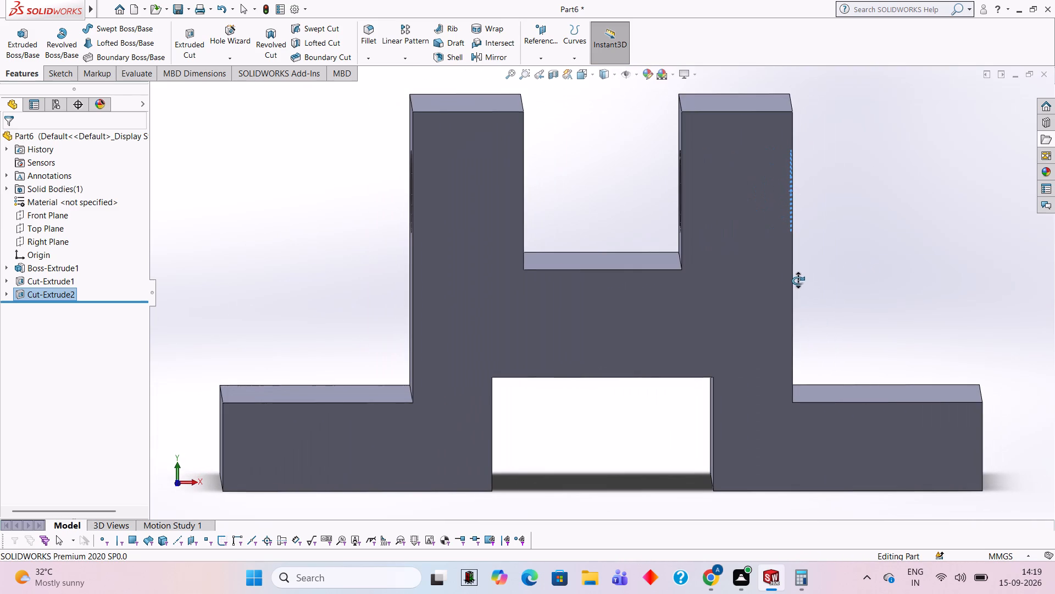
pyautogui.moveTo(798, 280); pyautogui.dragTo(847, 277)
pyautogui.scroll(2, 855, 276)
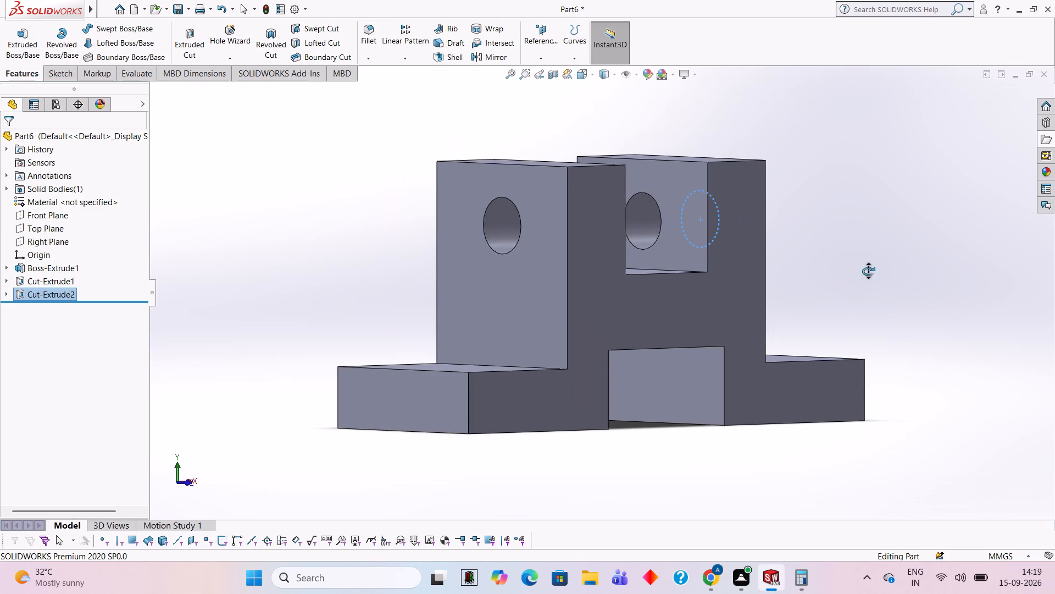
pyautogui.moveTo(860, 220); pyautogui.dragTo(849, 282)
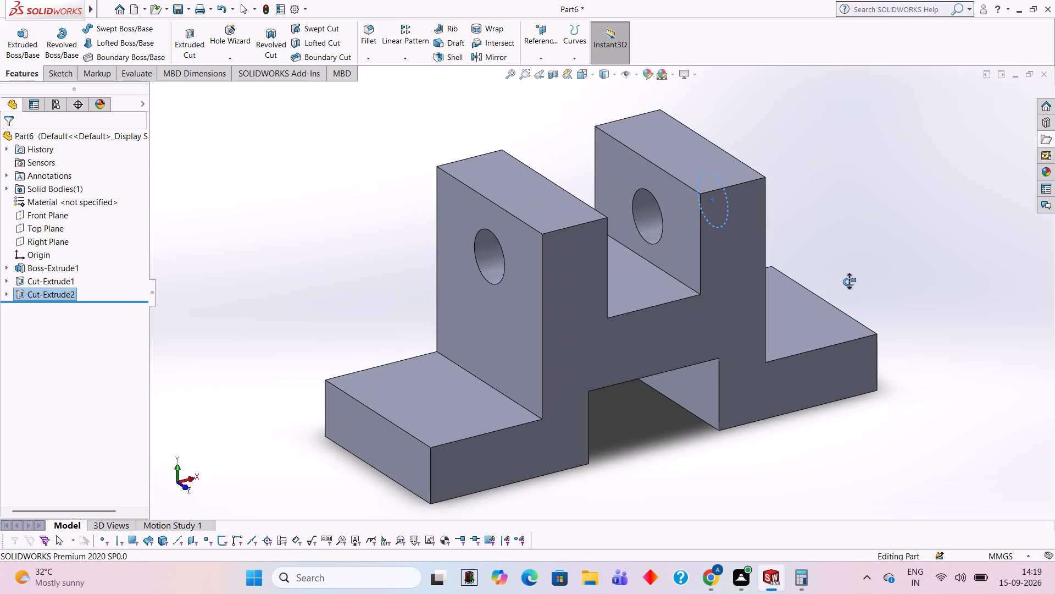
pyautogui.moveTo(849, 282); pyautogui.dragTo(849, 282)
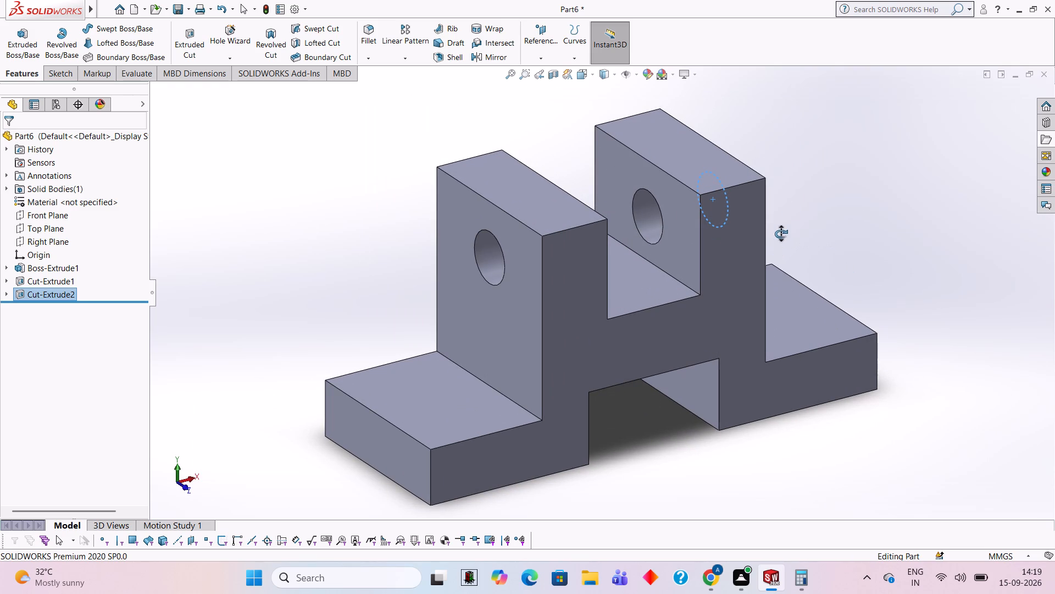
pyautogui.click(818, 143)
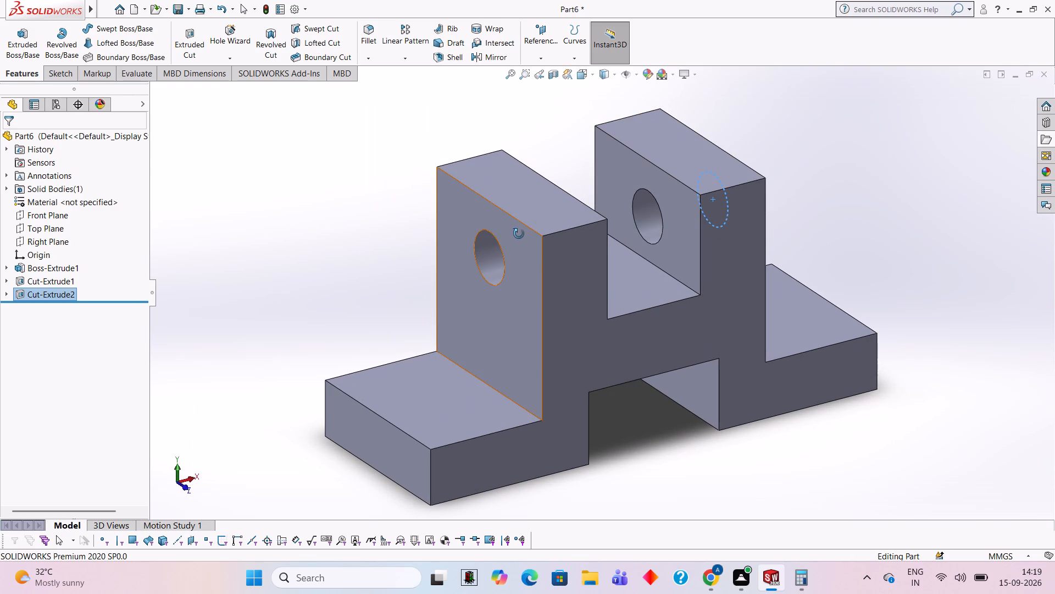
pyautogui.press('Escape')
# Sketch a 13 mm circle on the top face of the origin-side base step, centred about 15 mm from its end and 17 mm from its back edge.
pyautogui.click(433, 402)
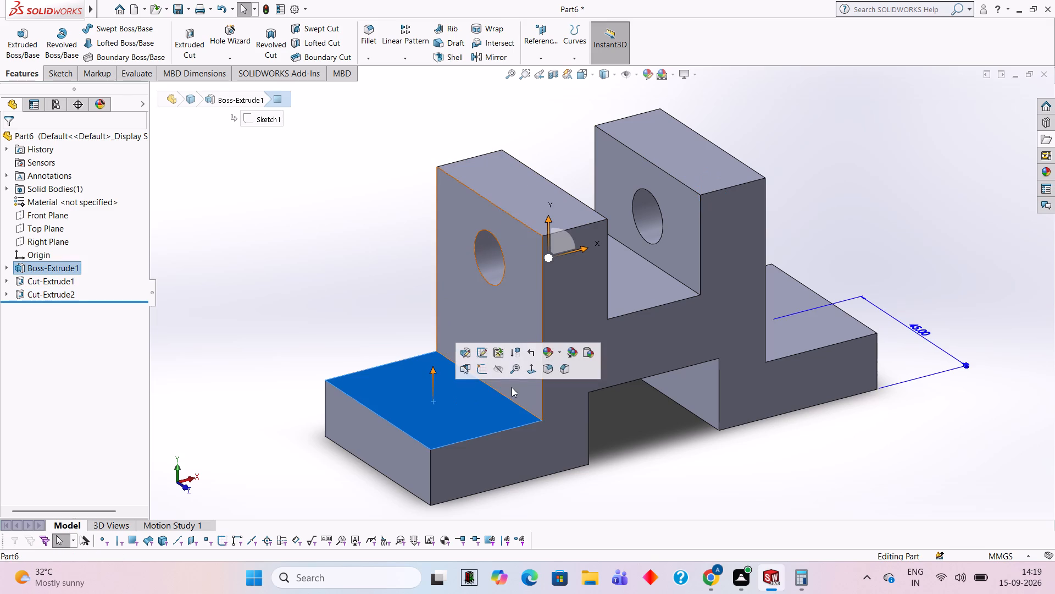
pyautogui.click(484, 368)
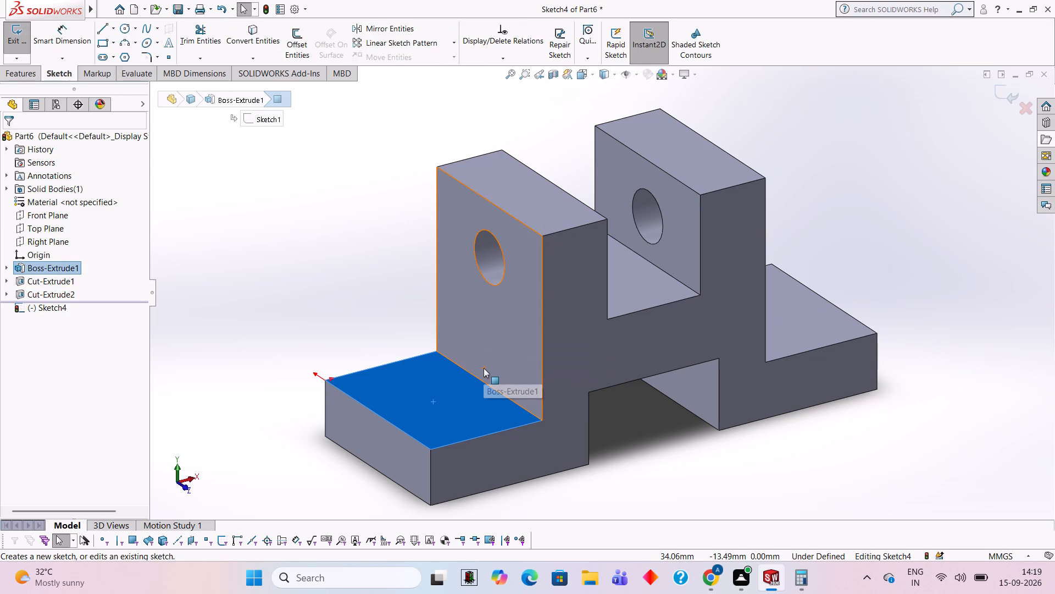
pyautogui.hotkey('ctrl', '8')
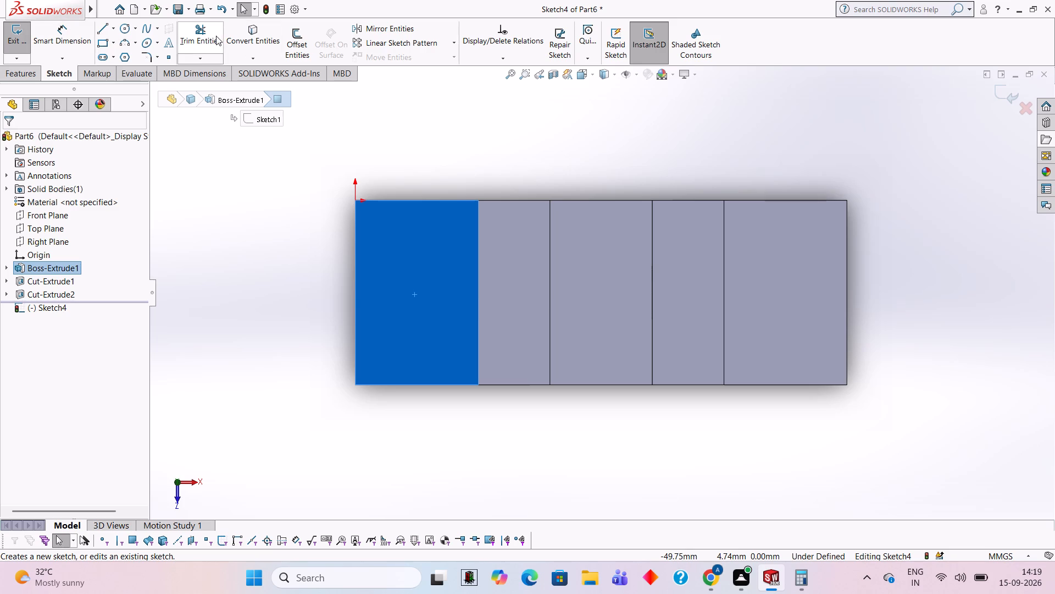
pyautogui.click(129, 30)
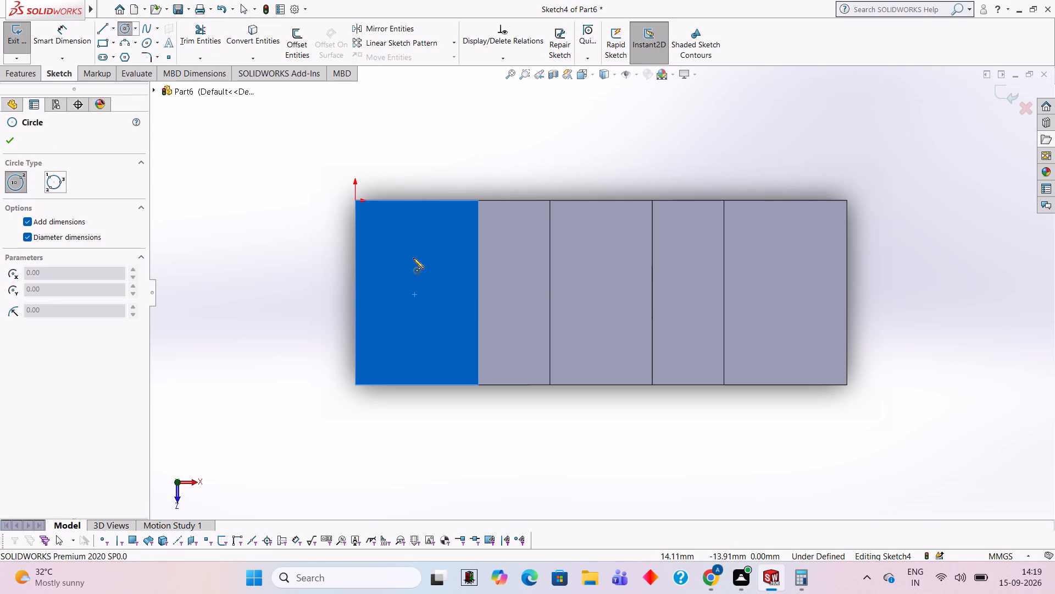
pyautogui.click(417, 268)
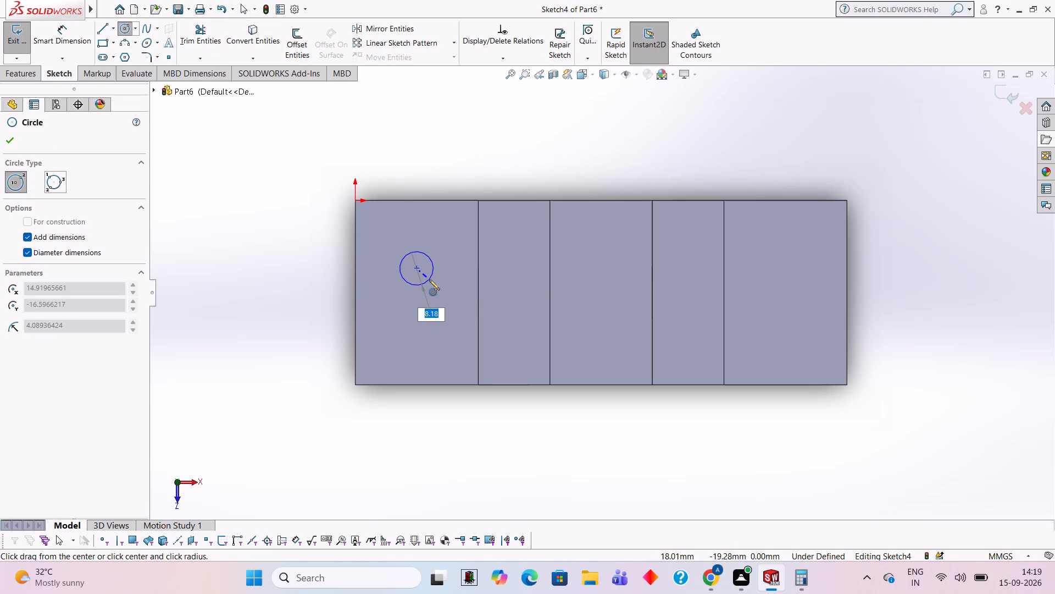
pyautogui.write('13')
pyautogui.press('Return')
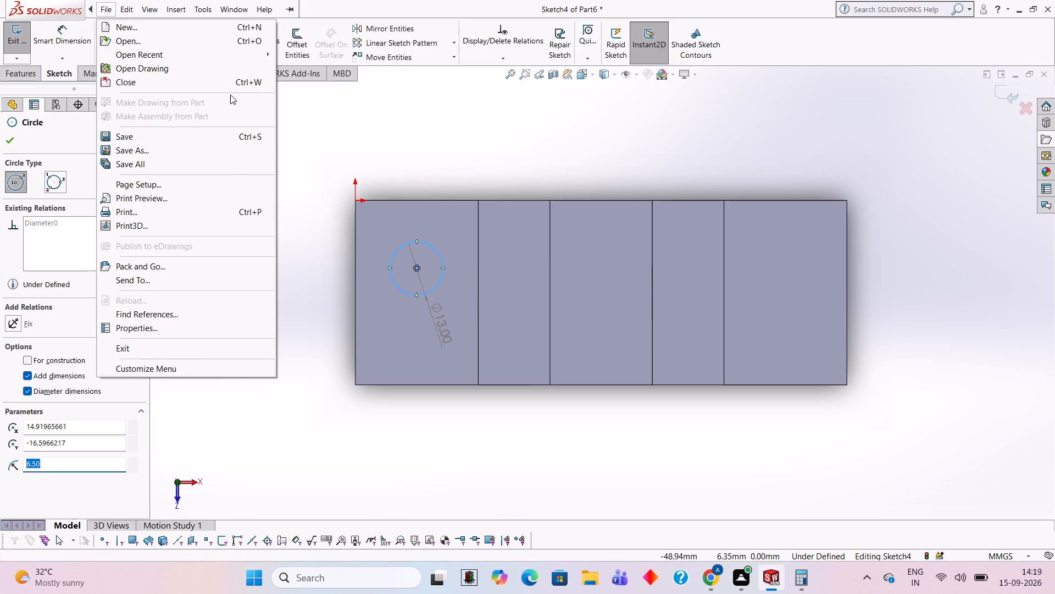
# Dimension the circle's centre 20 mm from the base step's back edge at the origin.
pyautogui.click(80, 26)
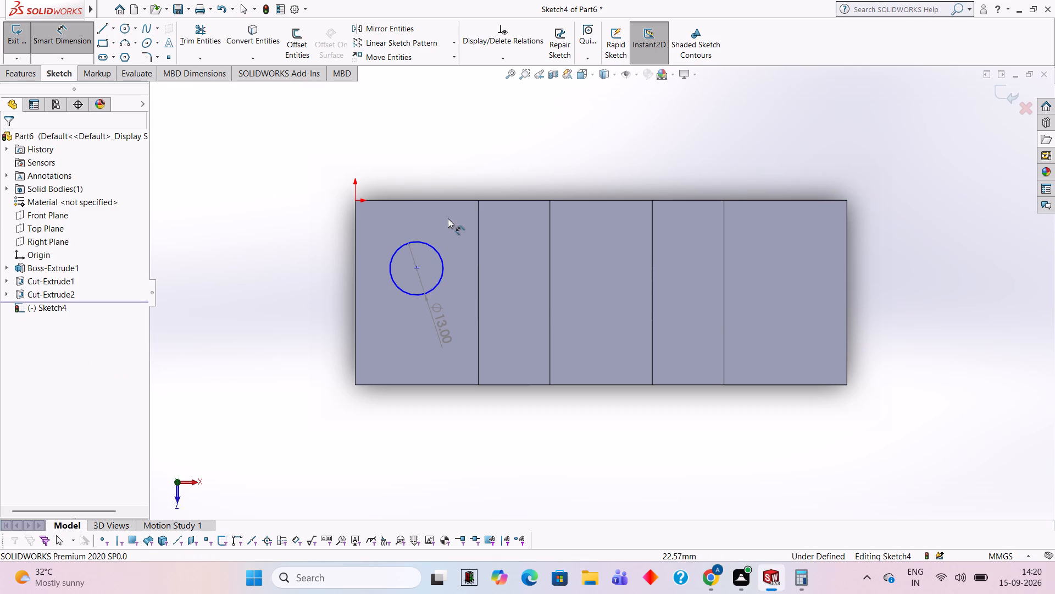
pyautogui.click(415, 266)
pyautogui.click(403, 201)
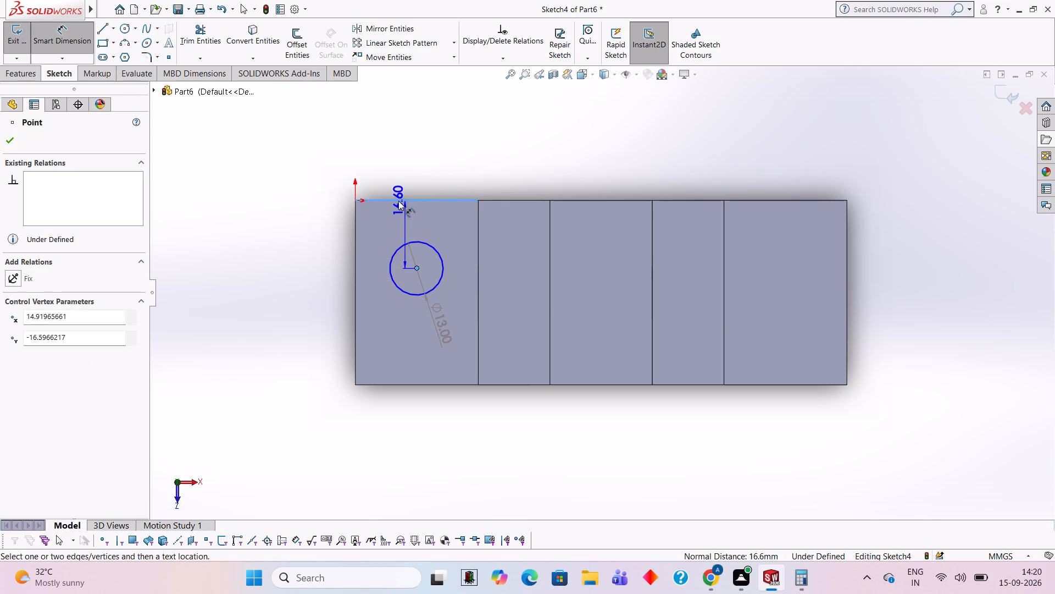
pyautogui.click(307, 207)
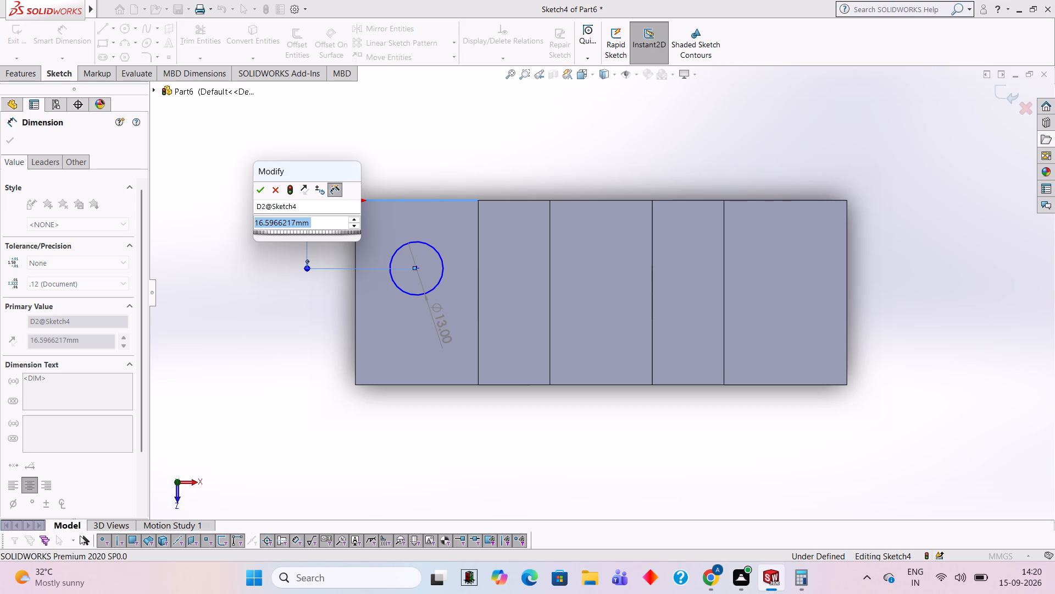
pyautogui.write('20')
pyautogui.press('Return')
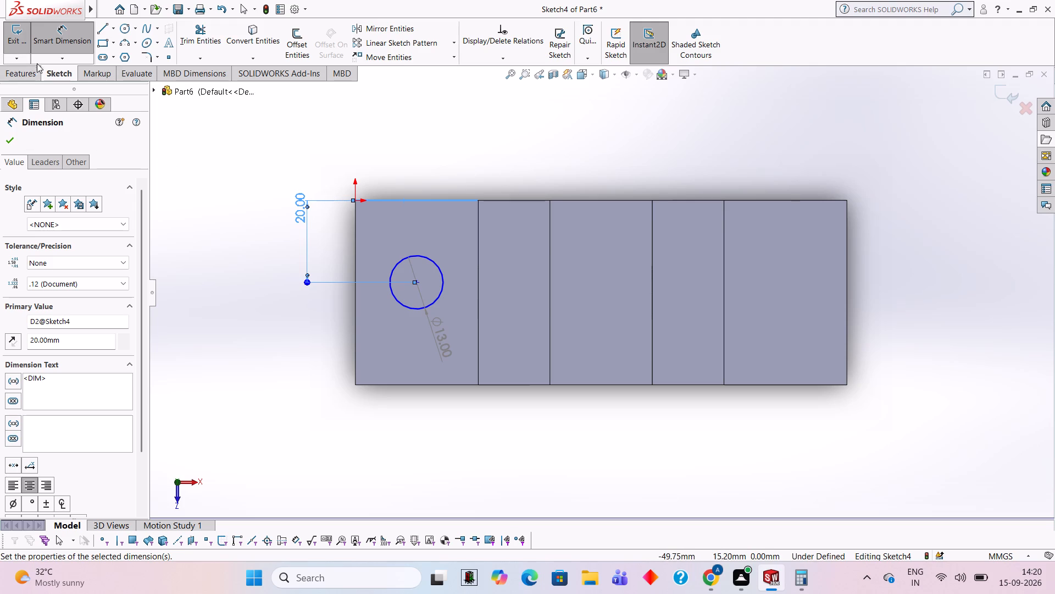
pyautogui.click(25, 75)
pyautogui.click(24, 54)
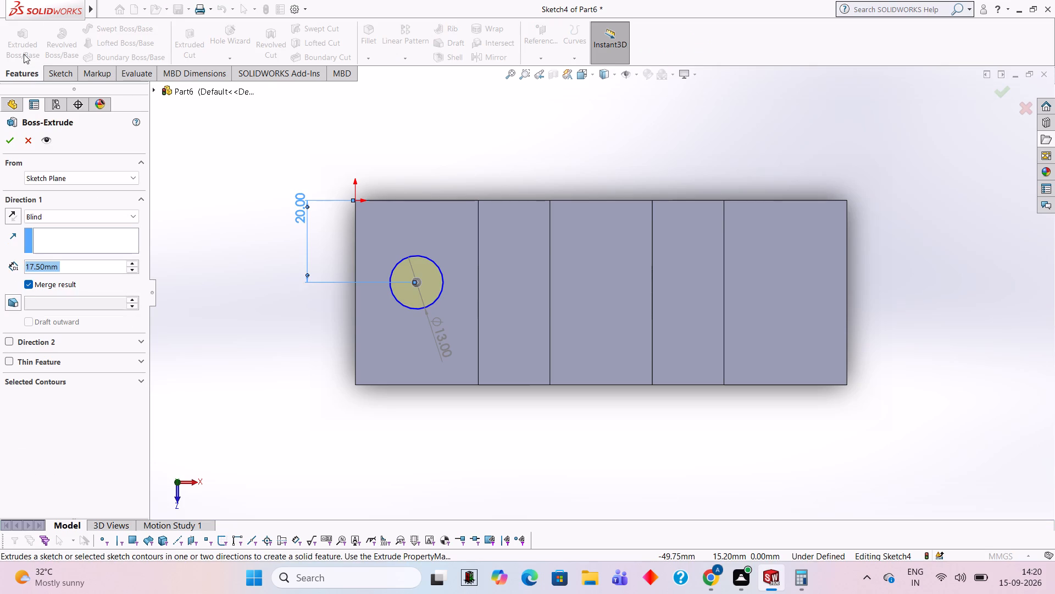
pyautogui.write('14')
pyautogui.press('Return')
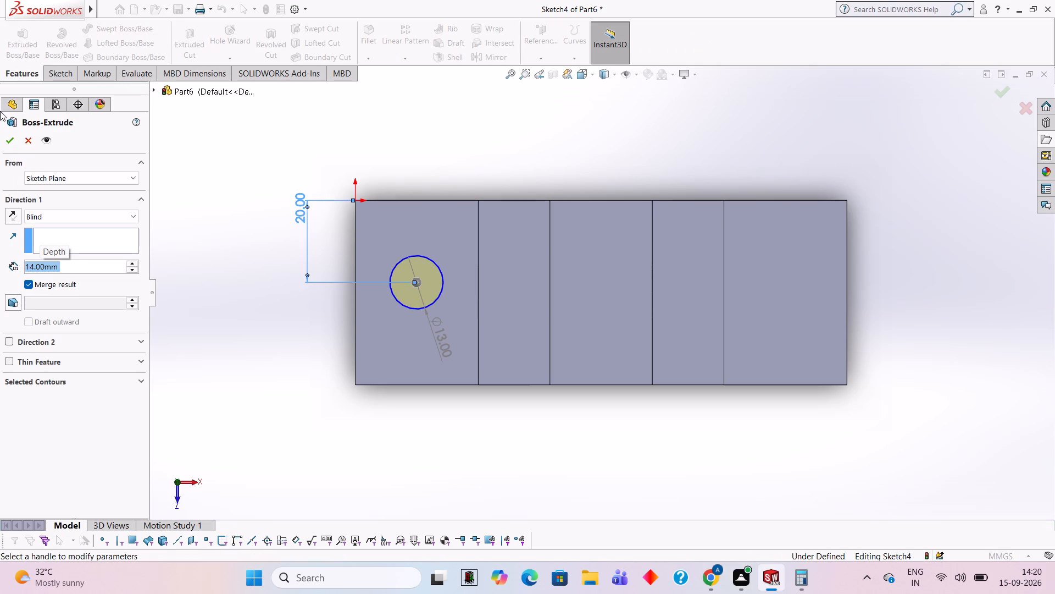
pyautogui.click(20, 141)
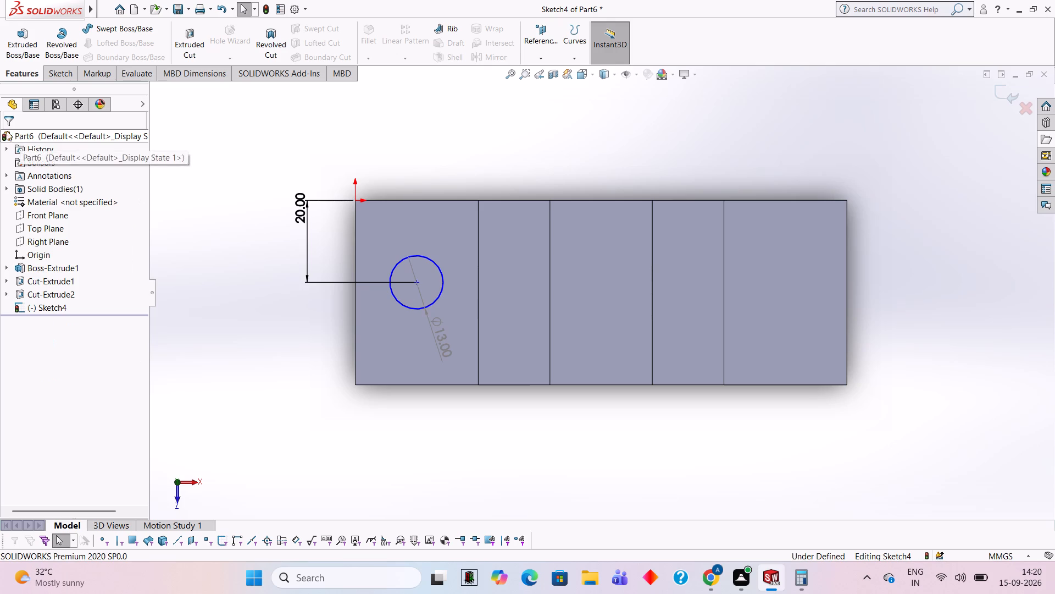
# Cut the 13 mm circle into the origin-side base step with a blind Extruded Cut 14 mm deep.
pyautogui.click(198, 45)
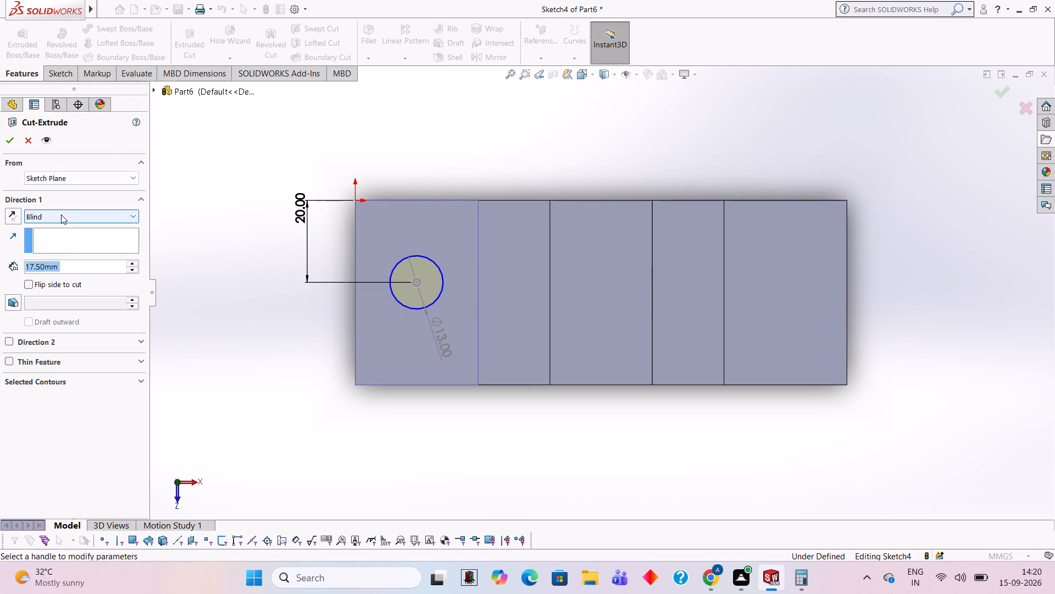
pyautogui.write('14')
pyautogui.press('Return')
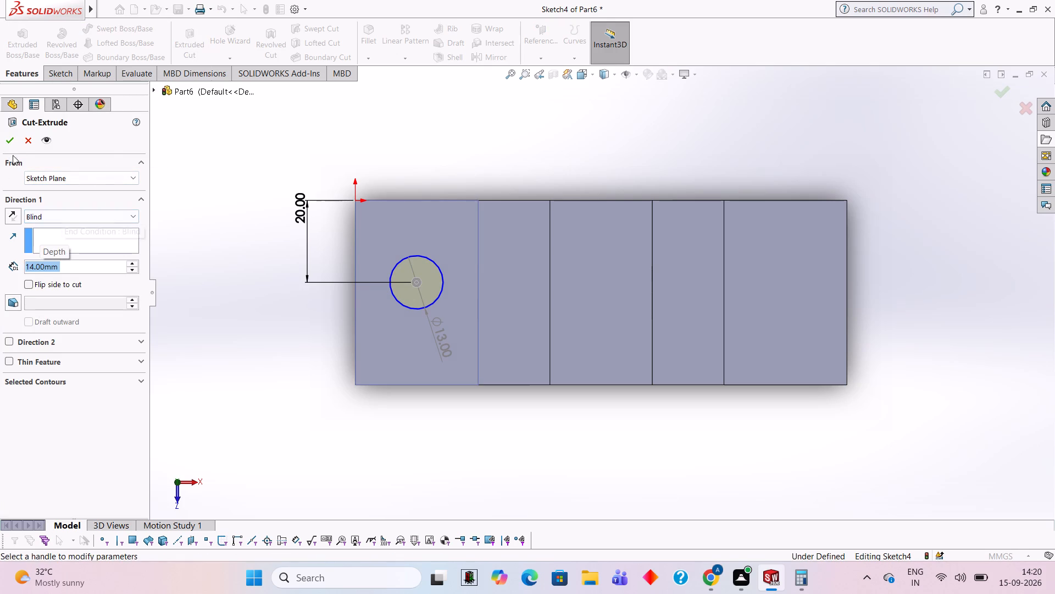
pyautogui.click(13, 131)
pyautogui.click(13, 139)
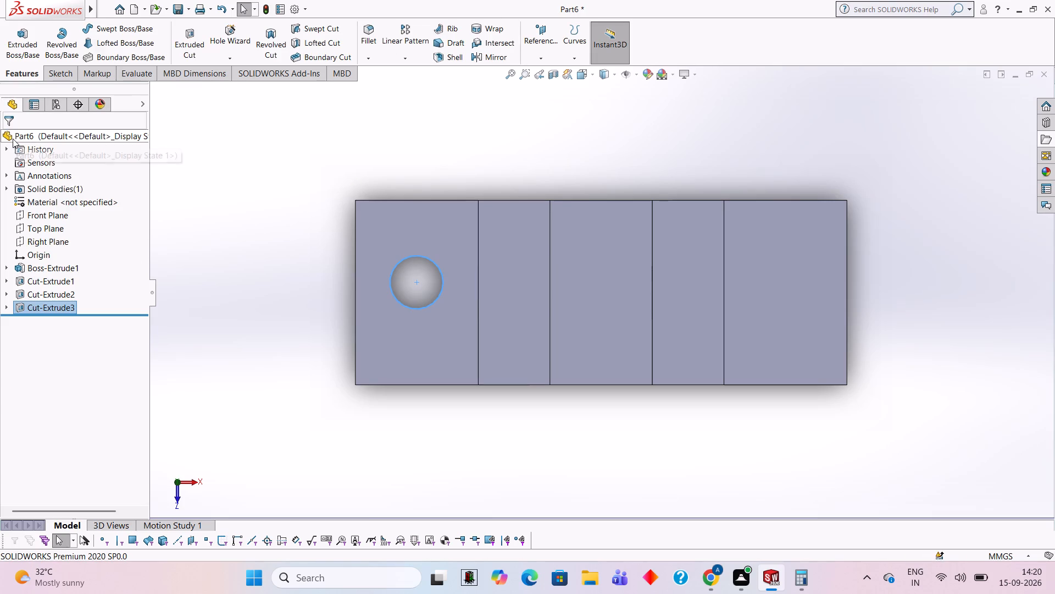
# Examine the new base-step hole and the rest of the block from several angles.
pyautogui.rightClick(371, 130)
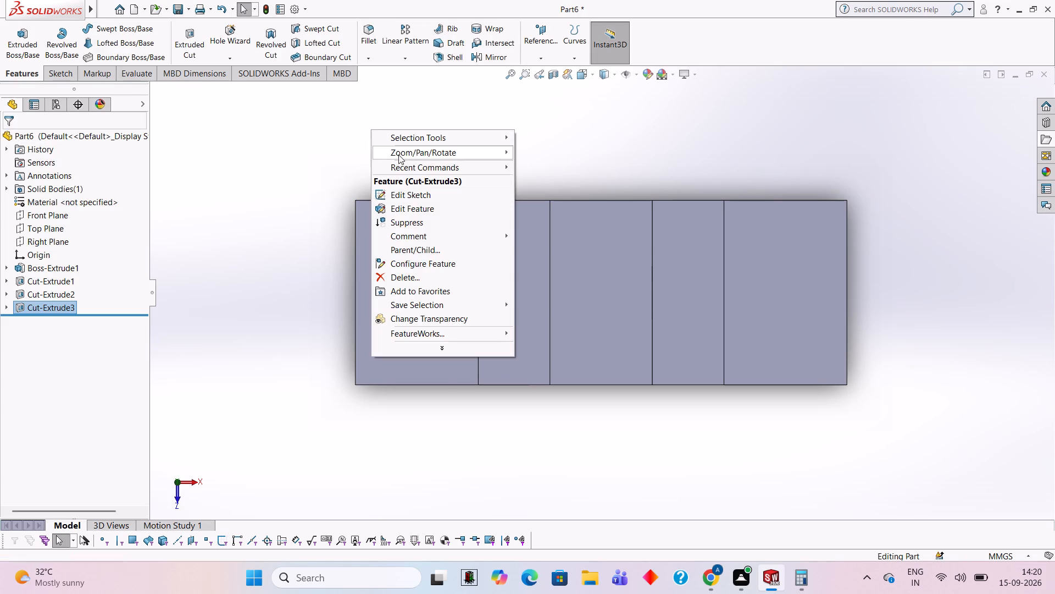
pyautogui.click(417, 150)
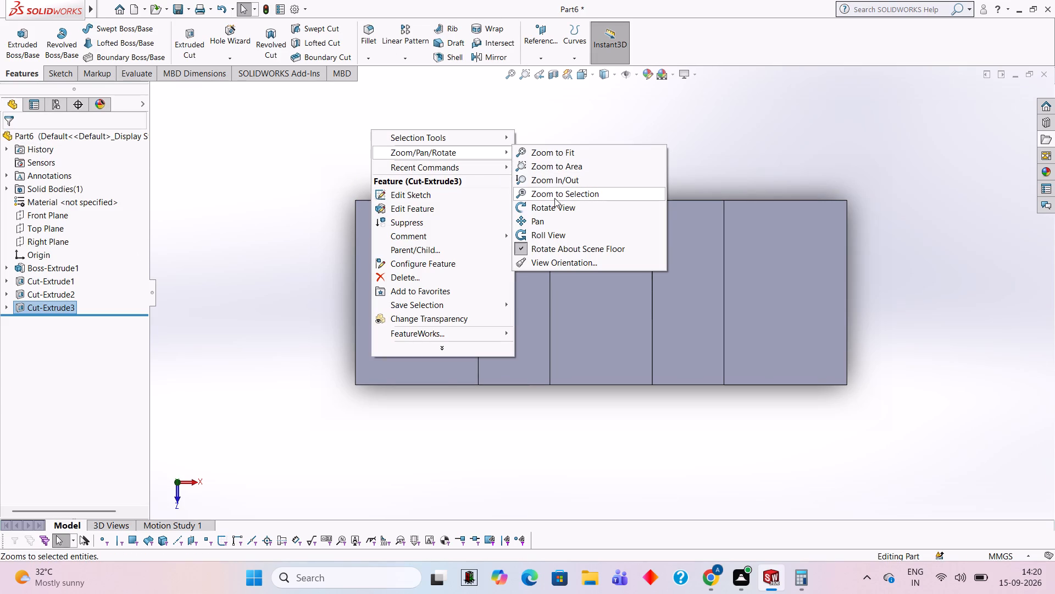
pyautogui.click(554, 202)
pyautogui.moveTo(536, 273); pyautogui.dragTo(531, 176)
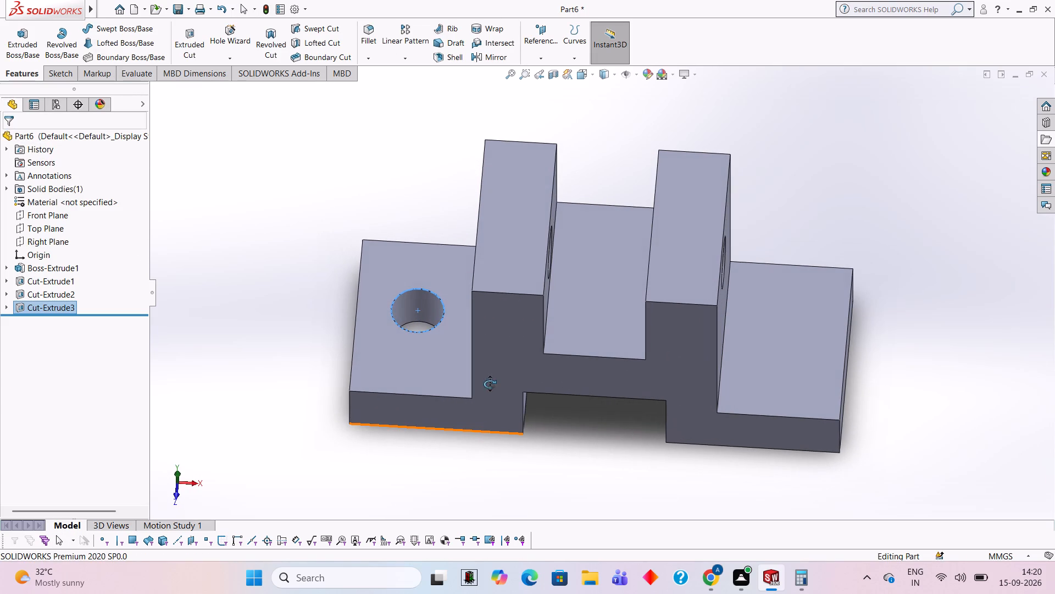
pyautogui.moveTo(579, 372); pyautogui.dragTo(645, 361)
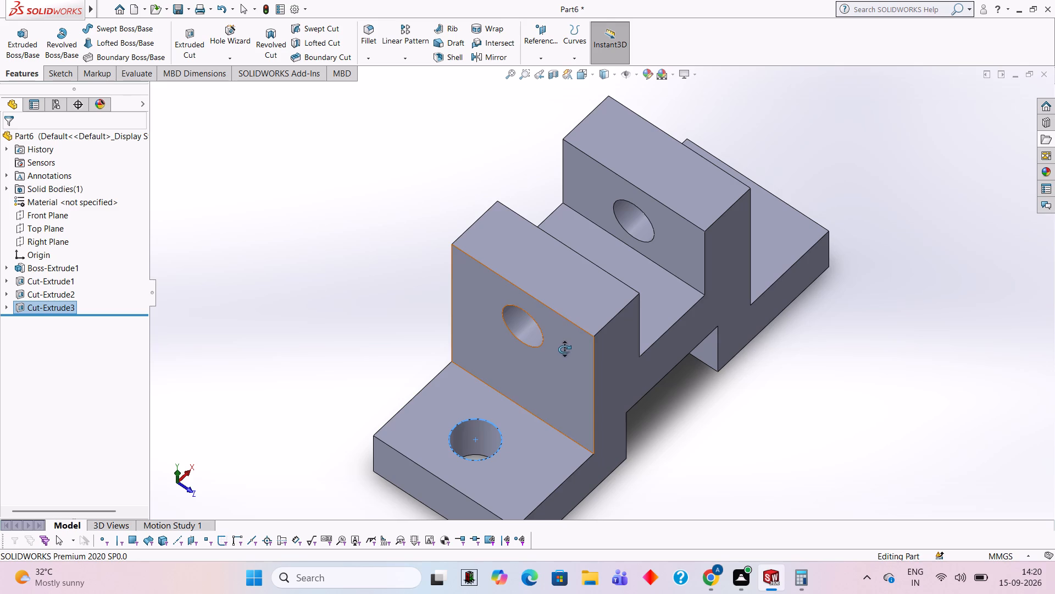
pyautogui.moveTo(501, 411); pyautogui.dragTo(475, 460)
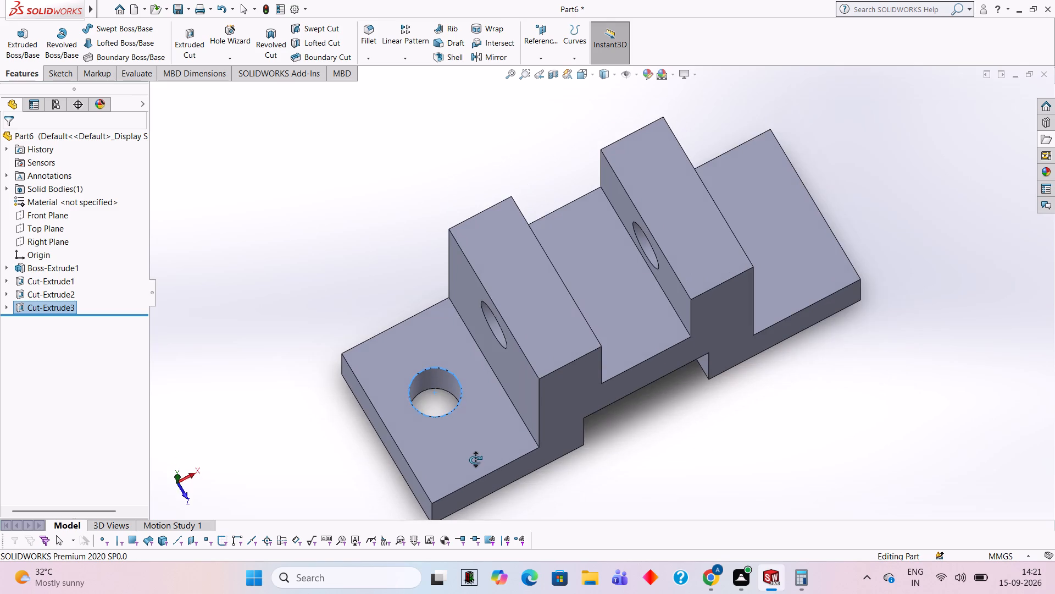
pyautogui.moveTo(475, 460); pyautogui.dragTo(464, 415)
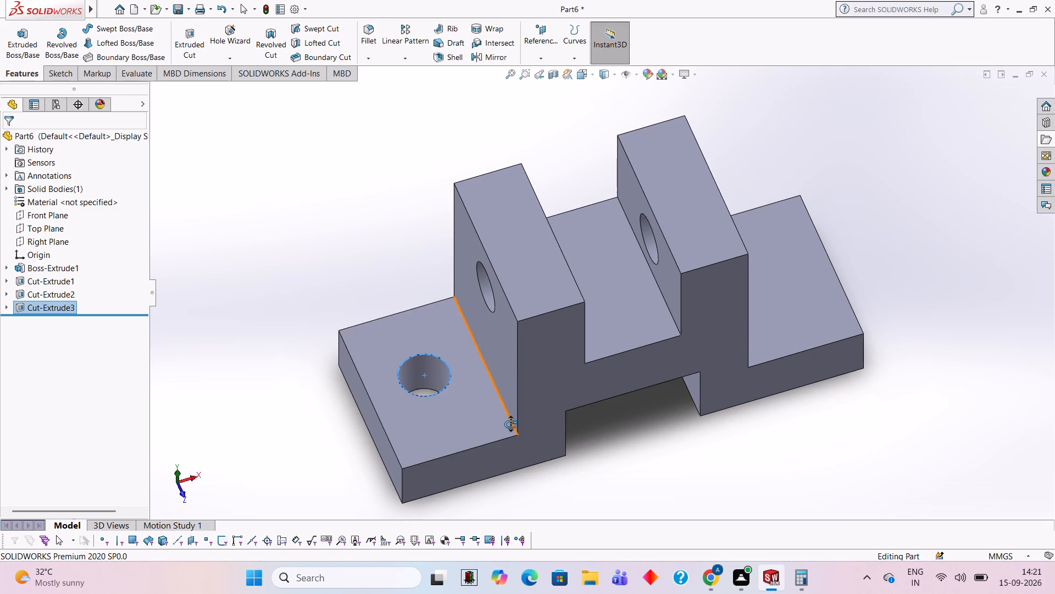
pyautogui.moveTo(513, 415); pyautogui.dragTo(513, 274)
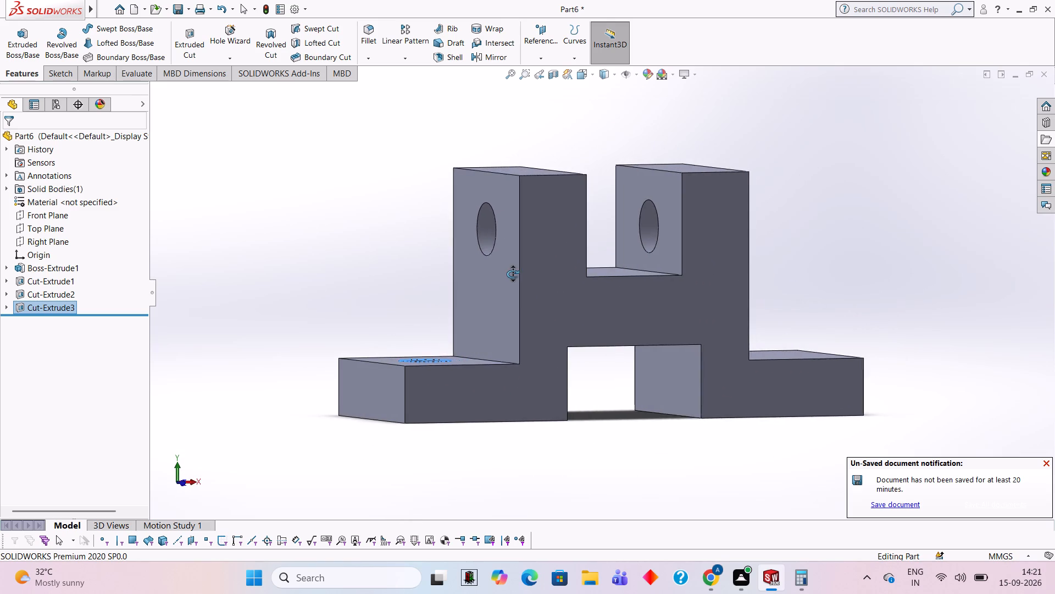
pyautogui.moveTo(513, 274); pyautogui.dragTo(414, 318)
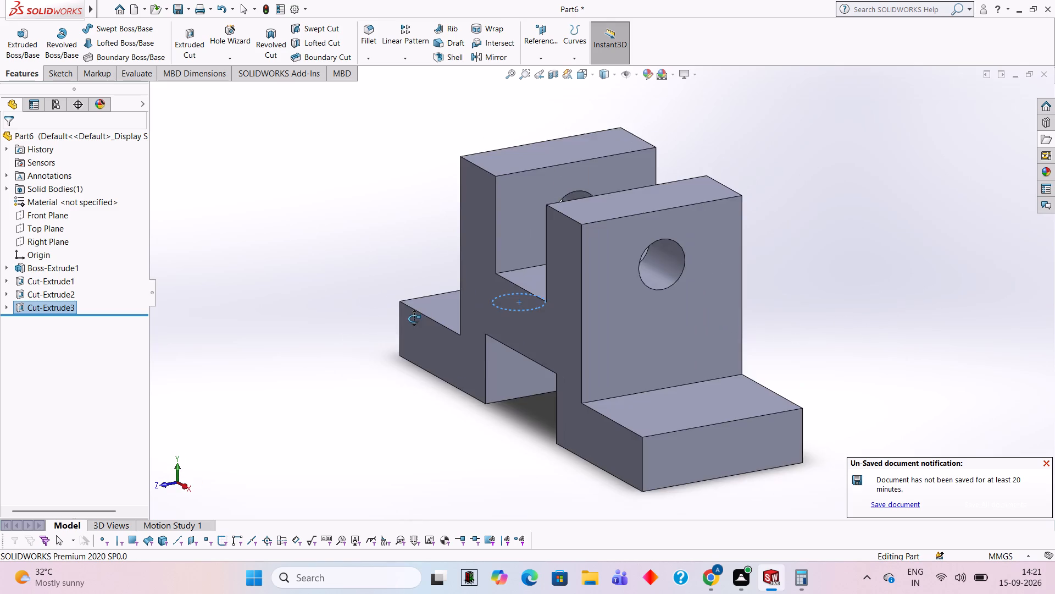
pyautogui.moveTo(414, 318); pyautogui.dragTo(420, 360)
pyautogui.moveTo(887, 272); pyautogui.dragTo(765, 307)
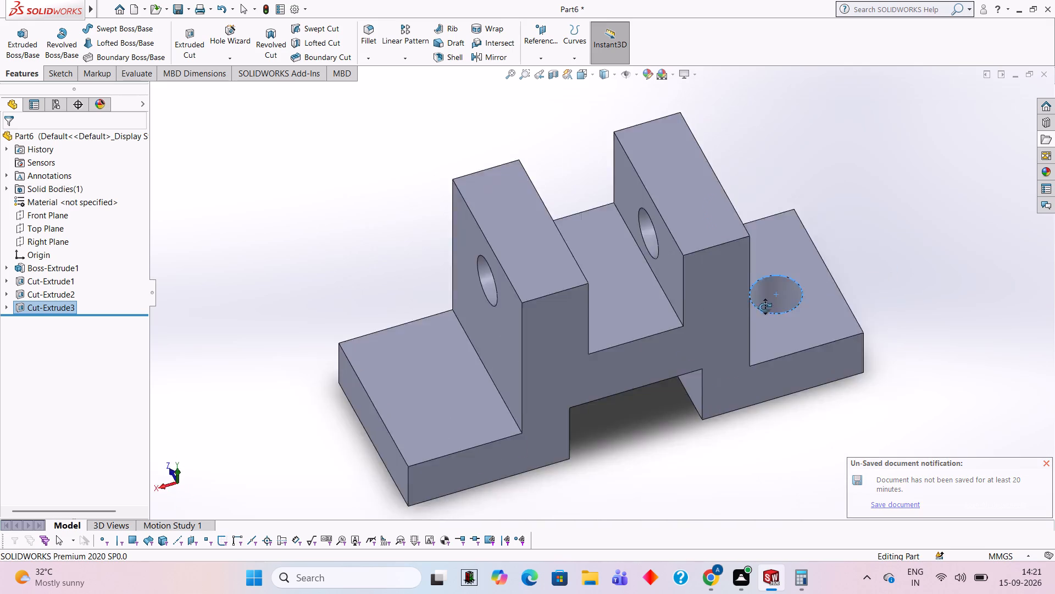
pyautogui.moveTo(765, 307); pyautogui.dragTo(851, 374)
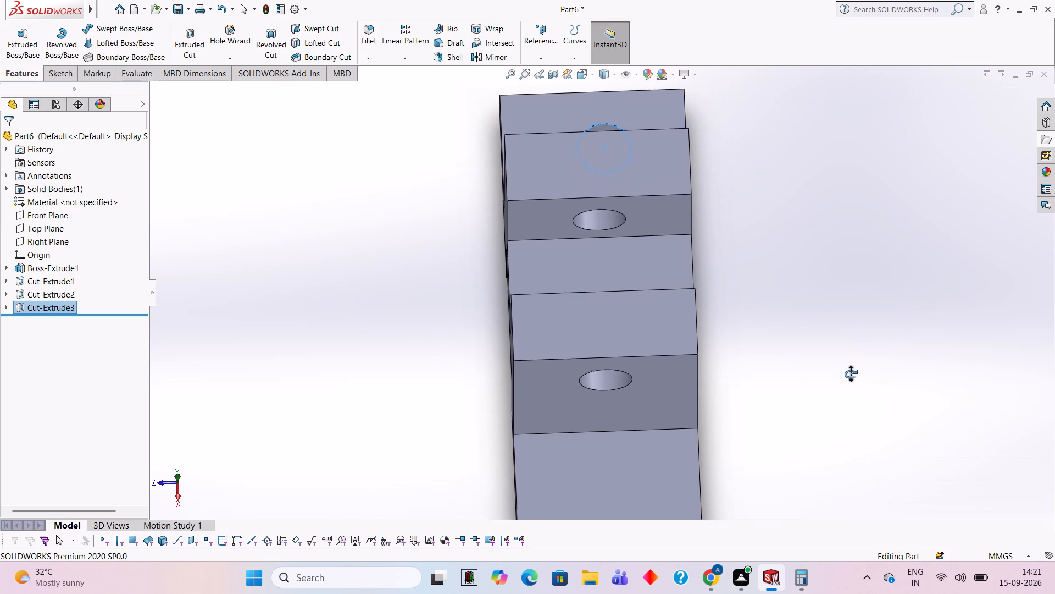
pyautogui.moveTo(851, 374); pyautogui.dragTo(851, 378)
pyautogui.click(651, 472)
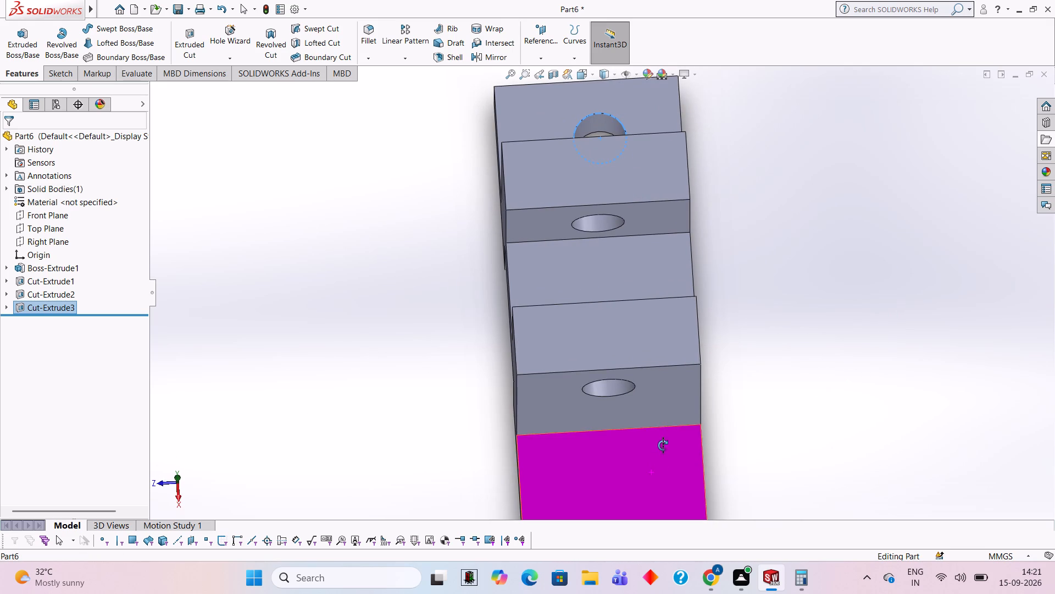
pyautogui.press('Escape')
# Sketch a 13 mm circle on the opposite base step's top face, centred about 106 mm along the block and 16 mm from the back edge.
pyautogui.click(641, 441)
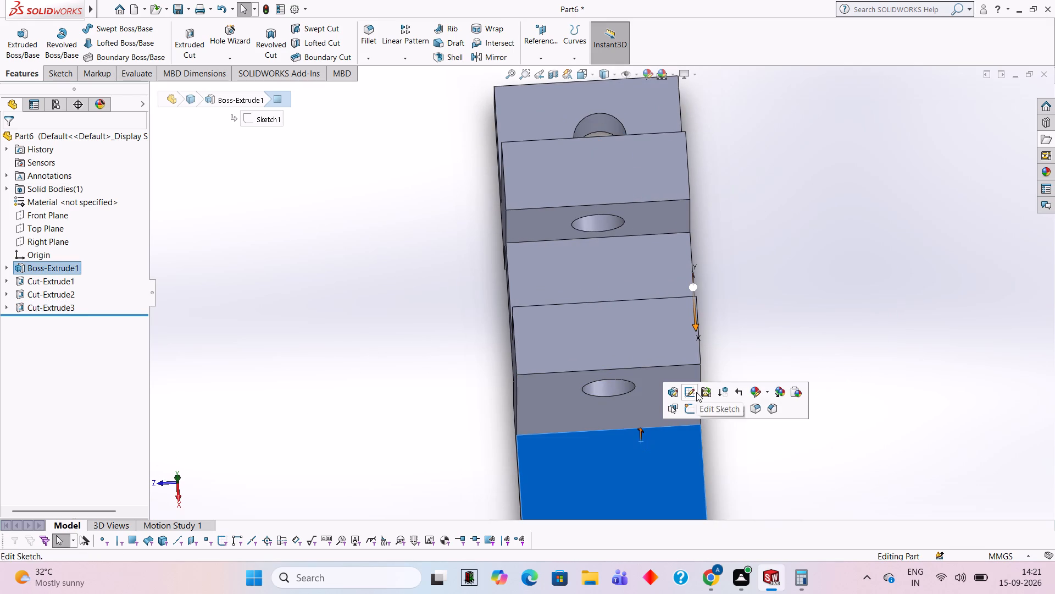
pyautogui.click(694, 404)
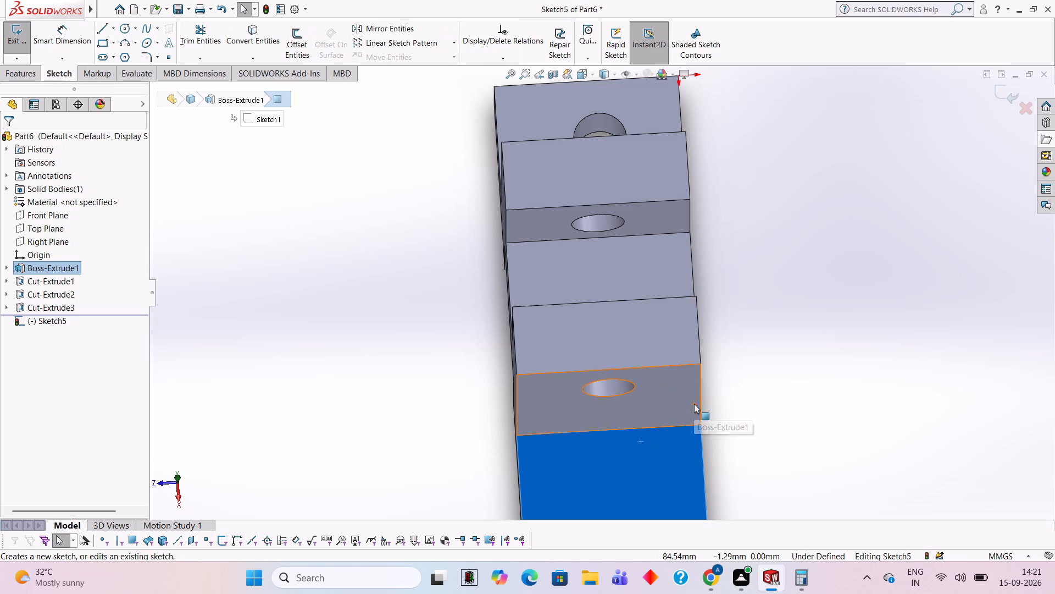
pyautogui.hotkey('ctrl', '8')
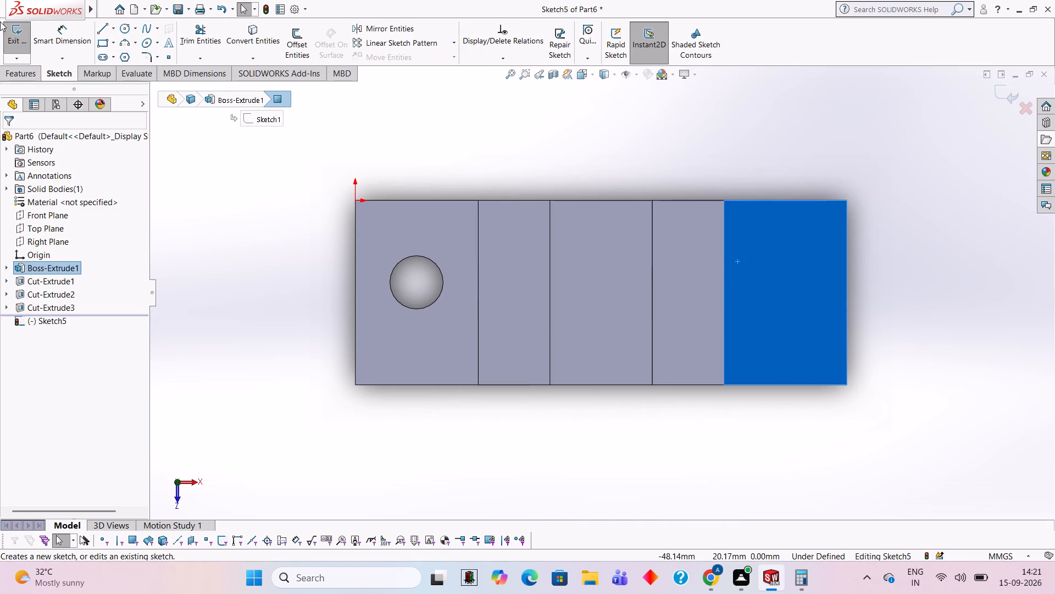
pyautogui.click(124, 35)
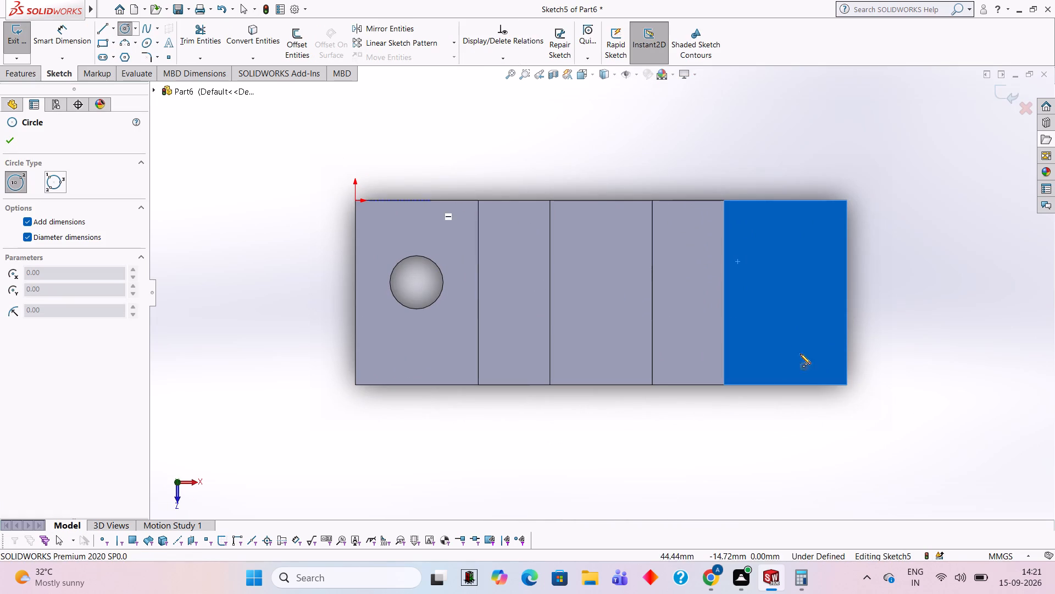
pyautogui.click(791, 268)
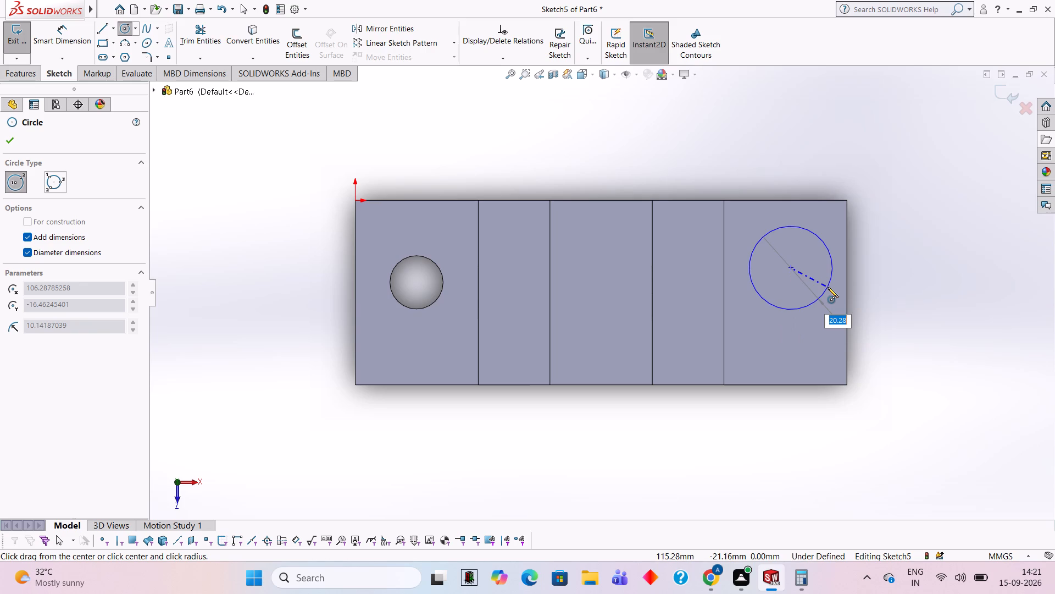
pyautogui.write('13')
pyautogui.press('Return')
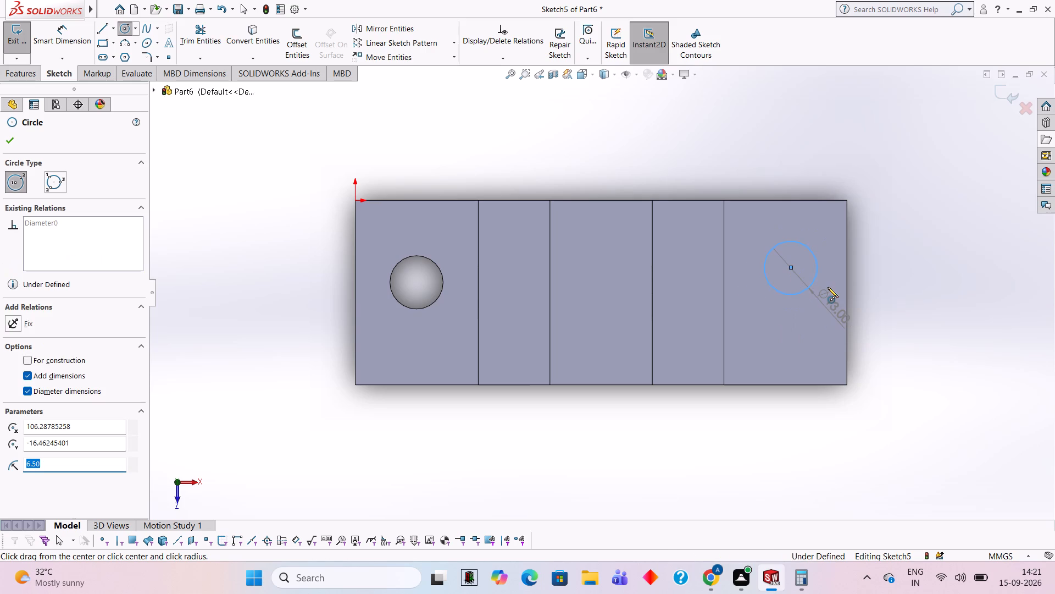
# Dimension the new circle's centre 20 mm from the base step's back edge.
pyautogui.click(49, 47)
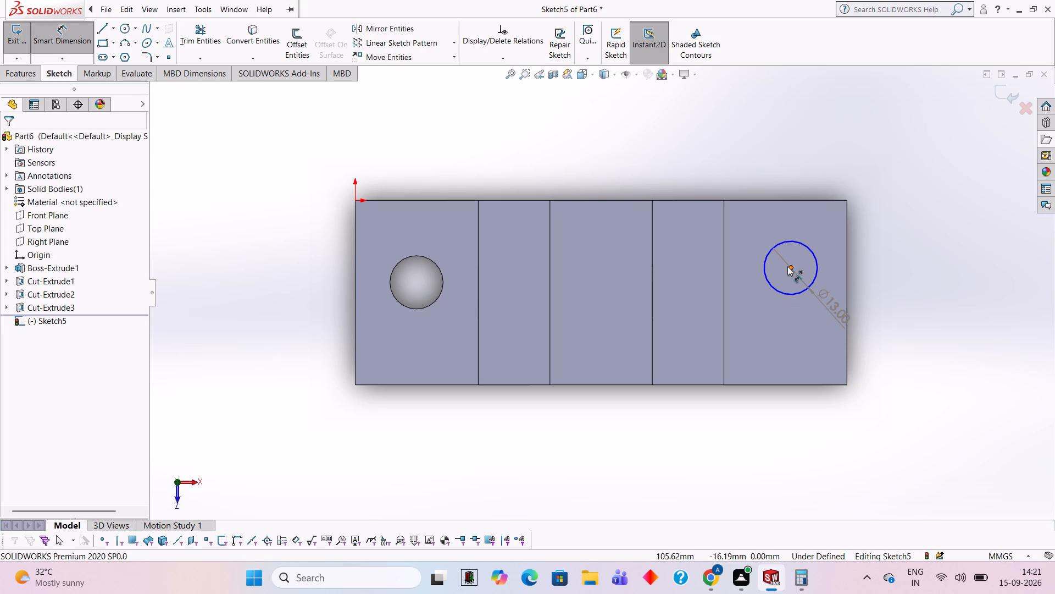
pyautogui.click(787, 266)
pyautogui.click(798, 197)
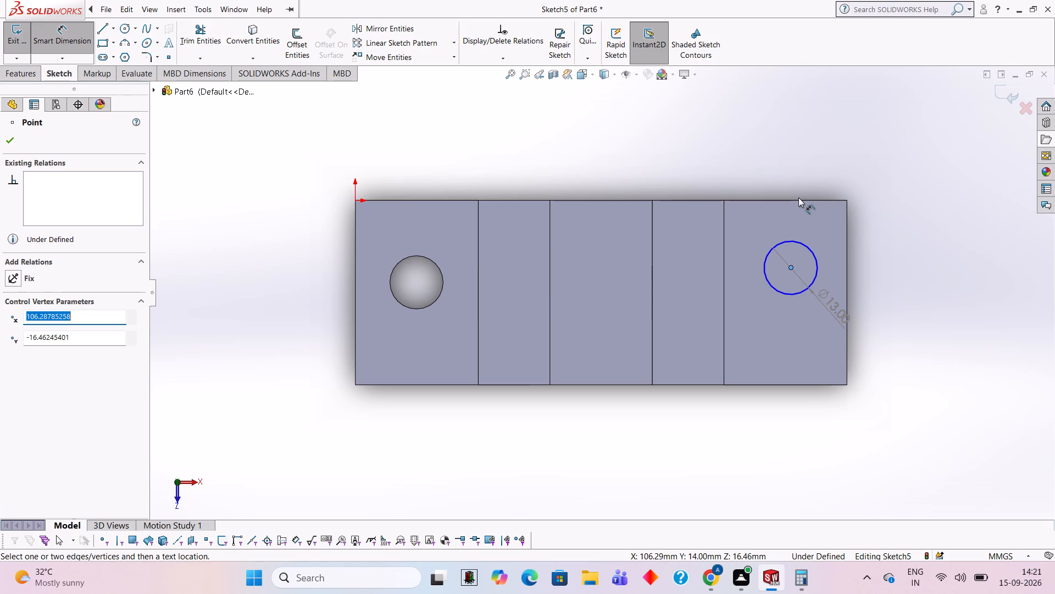
pyautogui.click(798, 200)
pyautogui.click(907, 237)
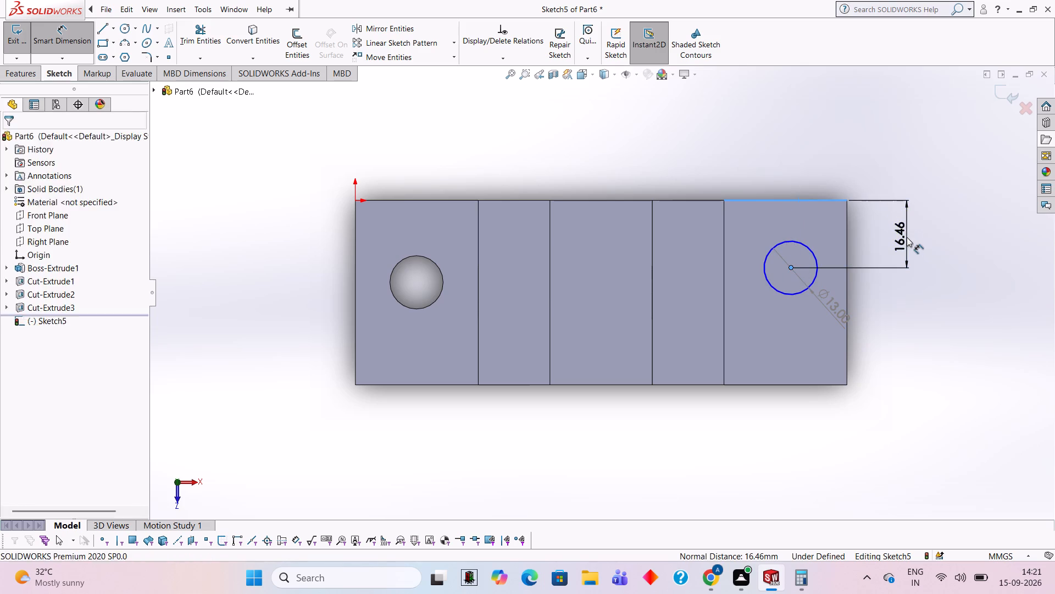
pyautogui.write('20')
pyautogui.press('Return')
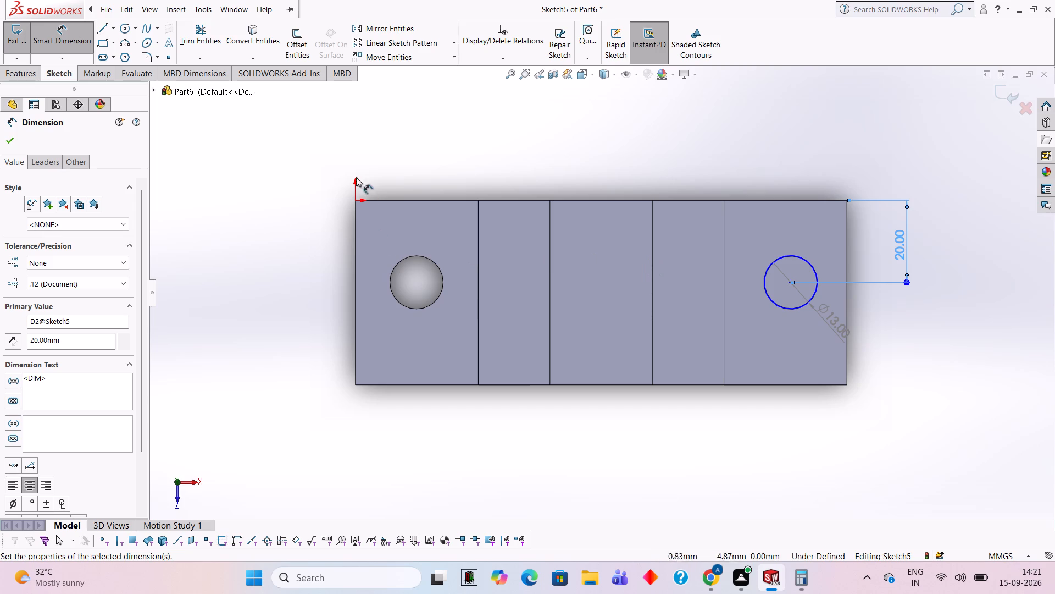
# Cut the 13 mm circle into the base step opposite the origin with a blind Extruded Cut 14 mm deep.
pyautogui.click(19, 71)
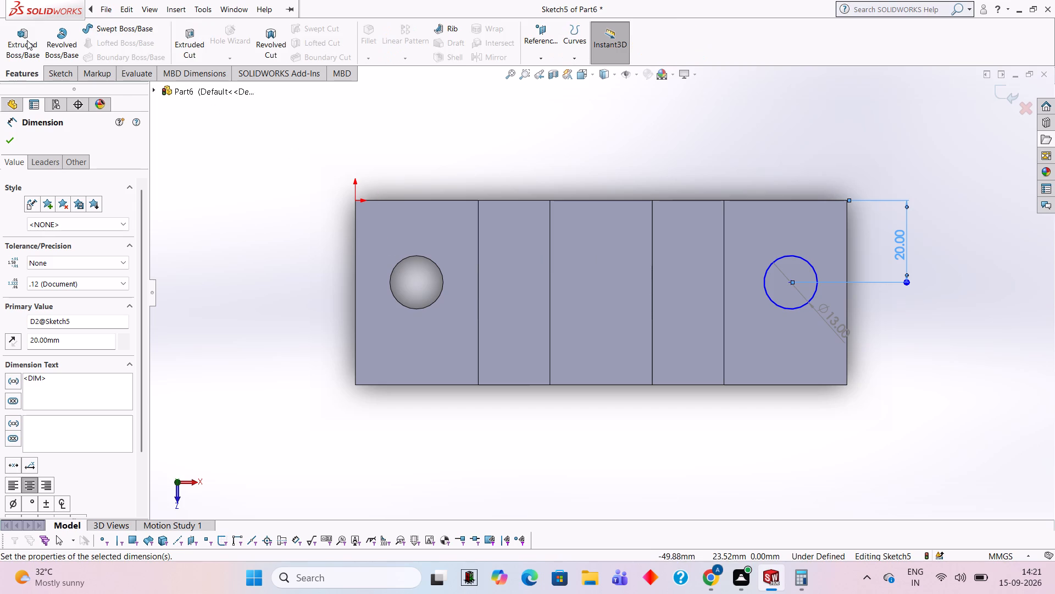
pyautogui.click(180, 42)
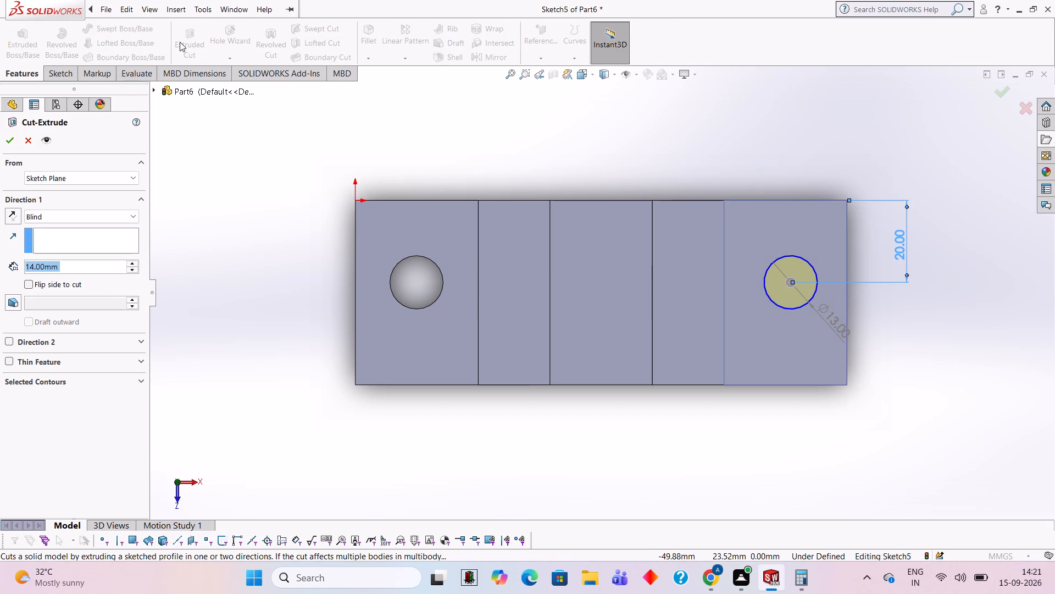
pyautogui.click(16, 143)
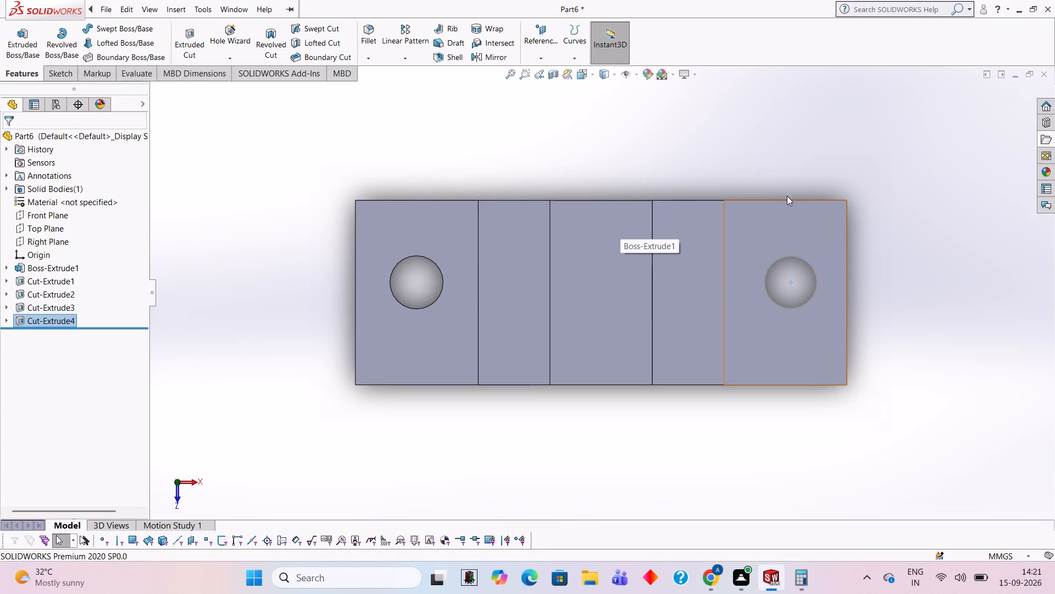
# Examine the finished block, its upright holes and both base-step holes from an angled view.
pyautogui.rightClick(807, 147)
pyautogui.click(835, 177)
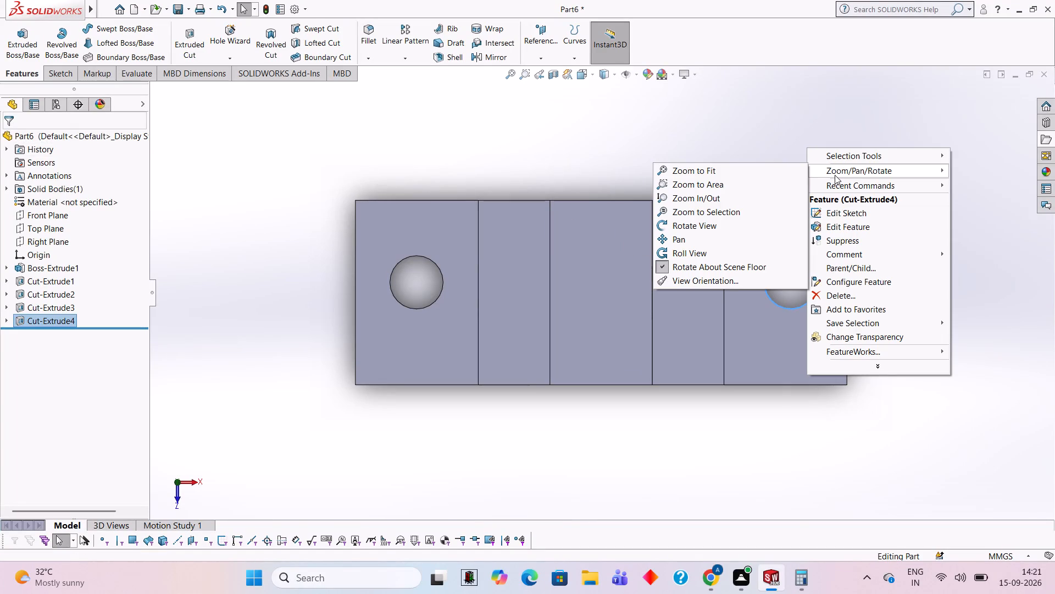
pyautogui.click(835, 175)
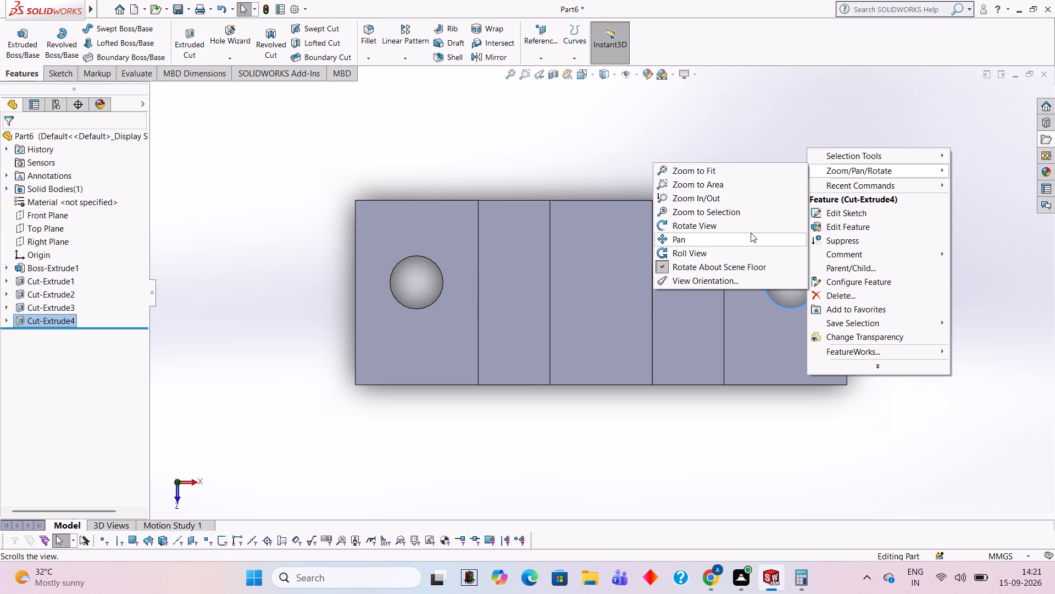
pyautogui.click(751, 232)
pyautogui.moveTo(732, 304); pyautogui.dragTo(749, 155)
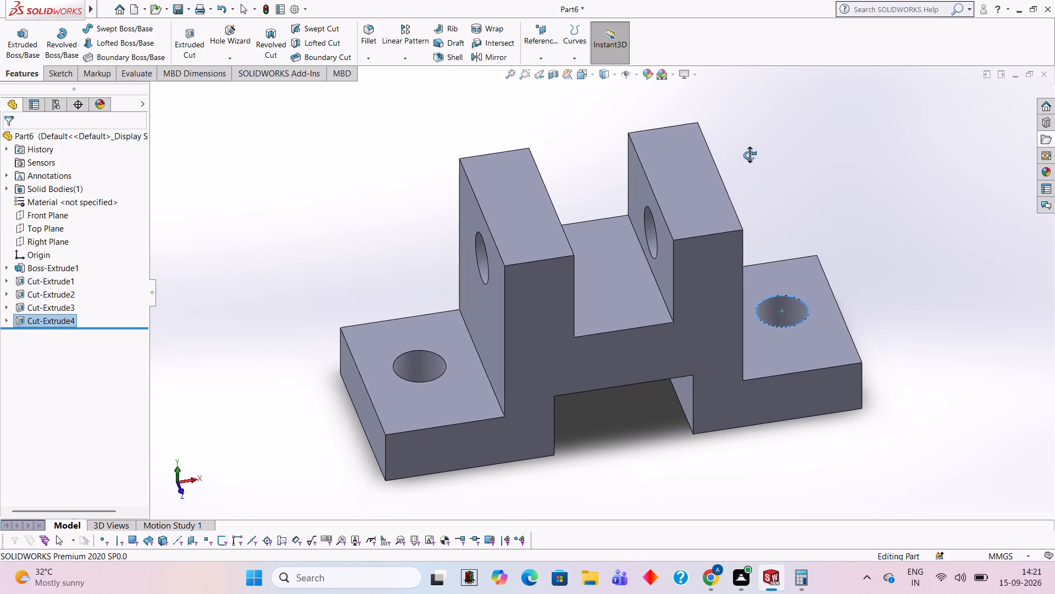
pyautogui.moveTo(749, 155); pyautogui.dragTo(773, 115)
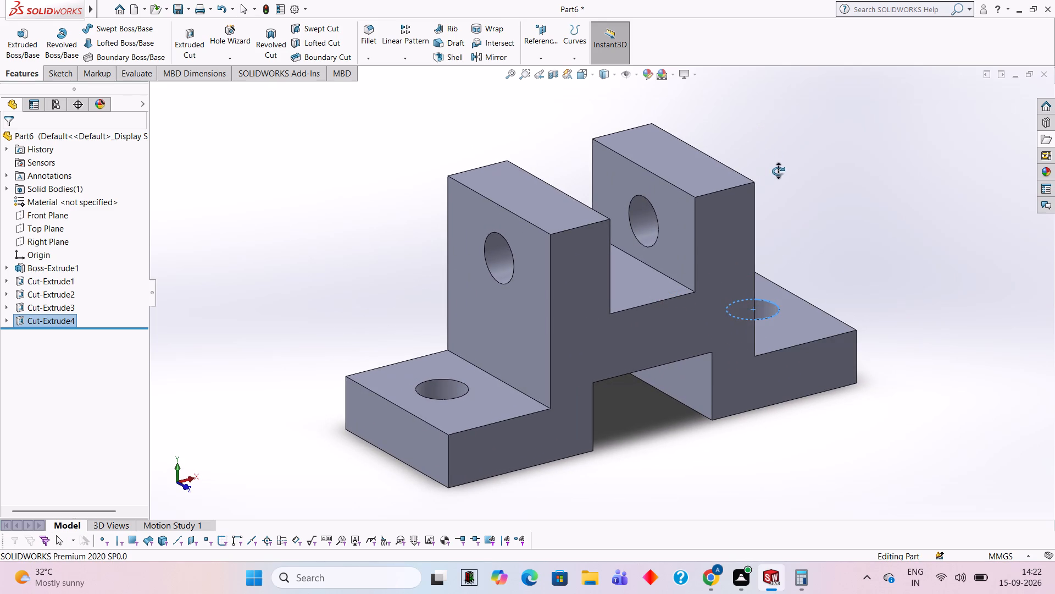
pyautogui.moveTo(794, 171); pyautogui.dragTo(785, 174)
pyautogui.click(832, 174)
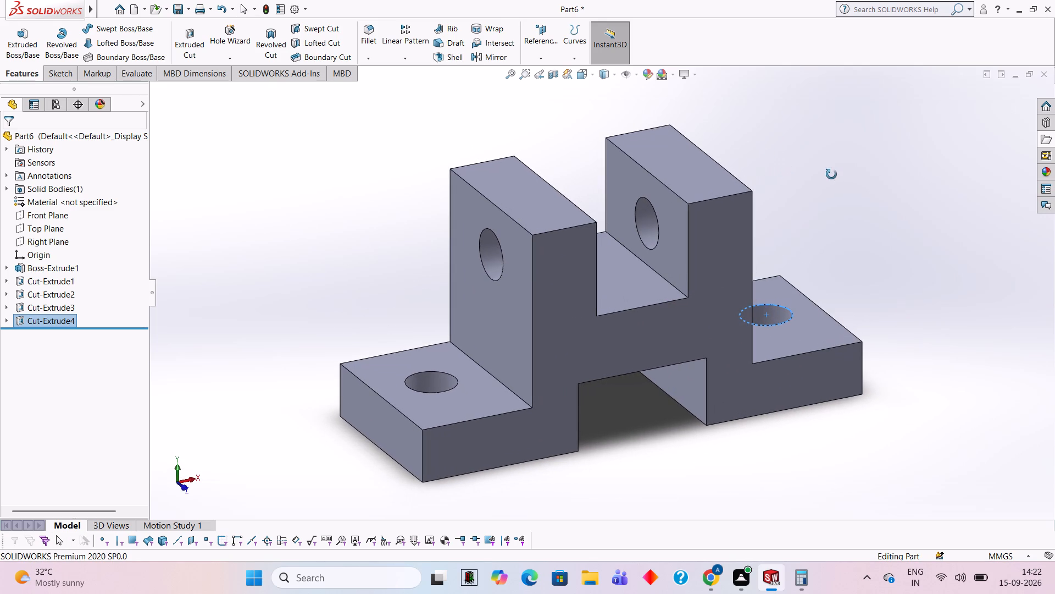
pyautogui.press('Escape')
pyautogui.press('Escape')
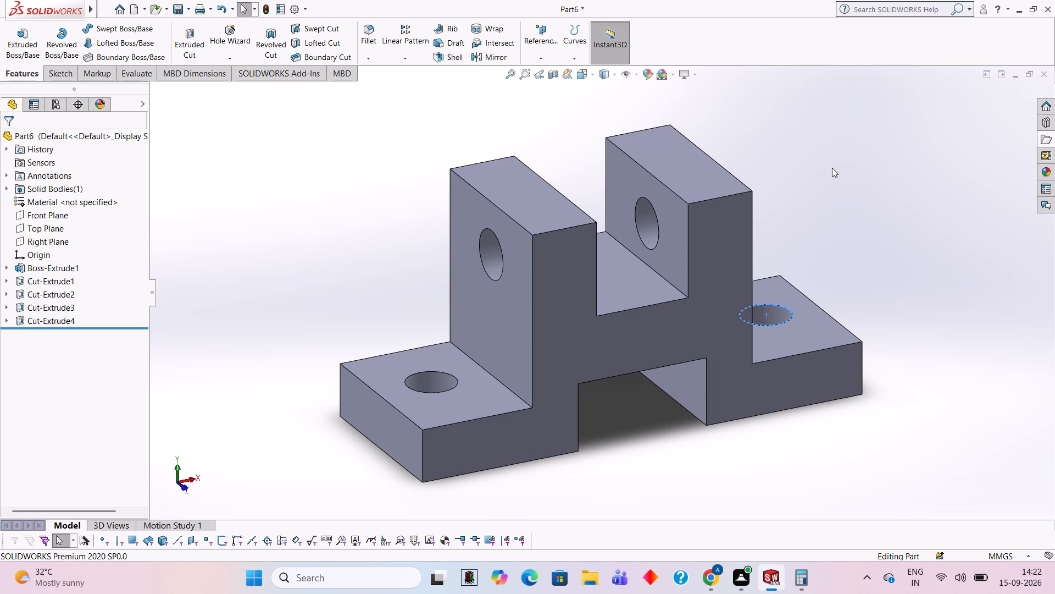
pyautogui.moveTo(826, 169); pyautogui.dragTo(815, 171)
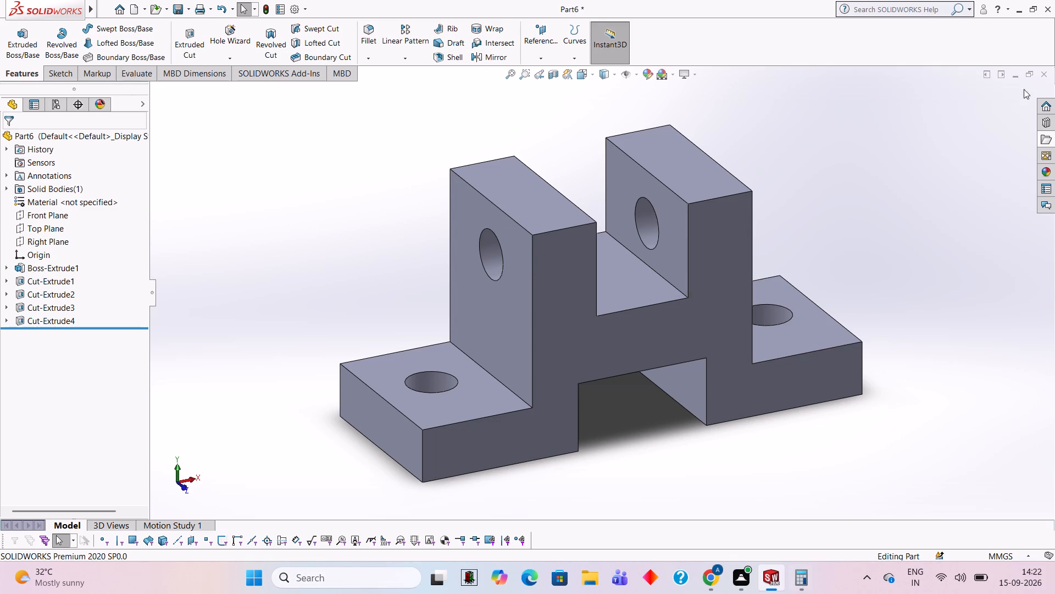
pyautogui.click(895, 194)
pyautogui.click(865, 202)
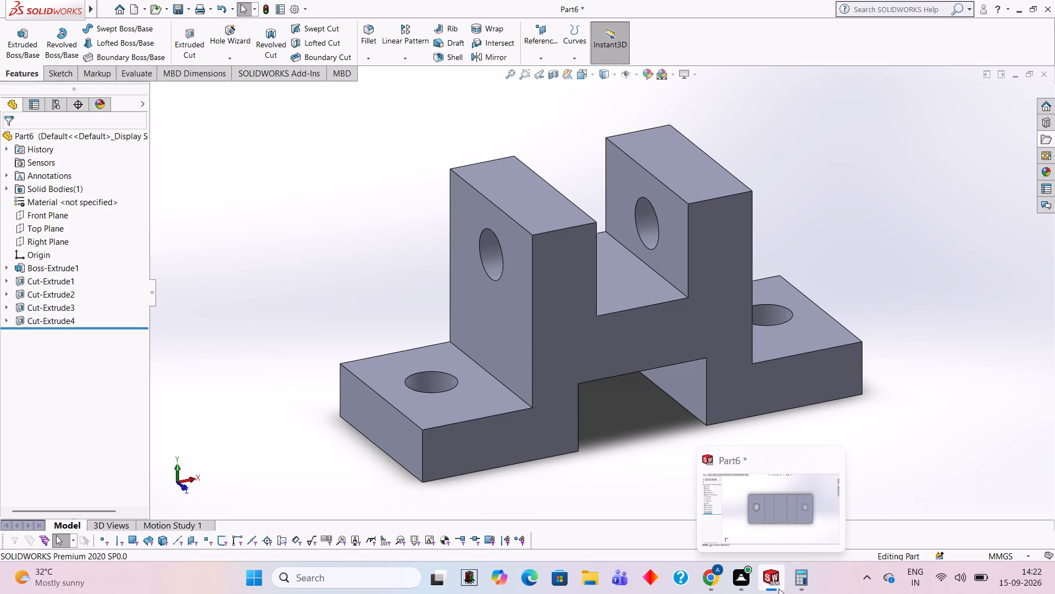
pyautogui.click(906, 170)
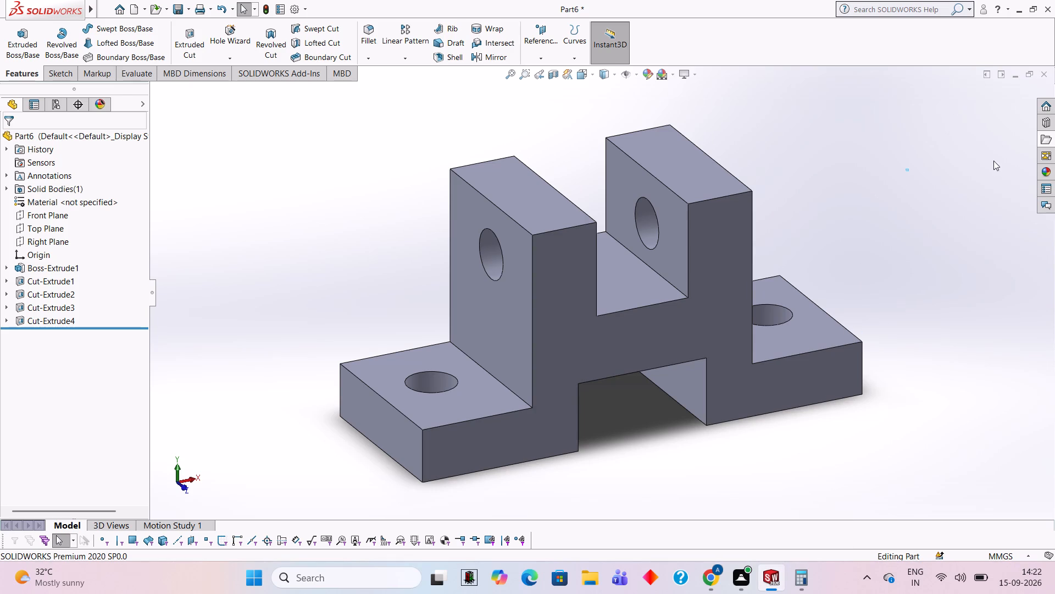
pyautogui.scroll(2, 751, 222)
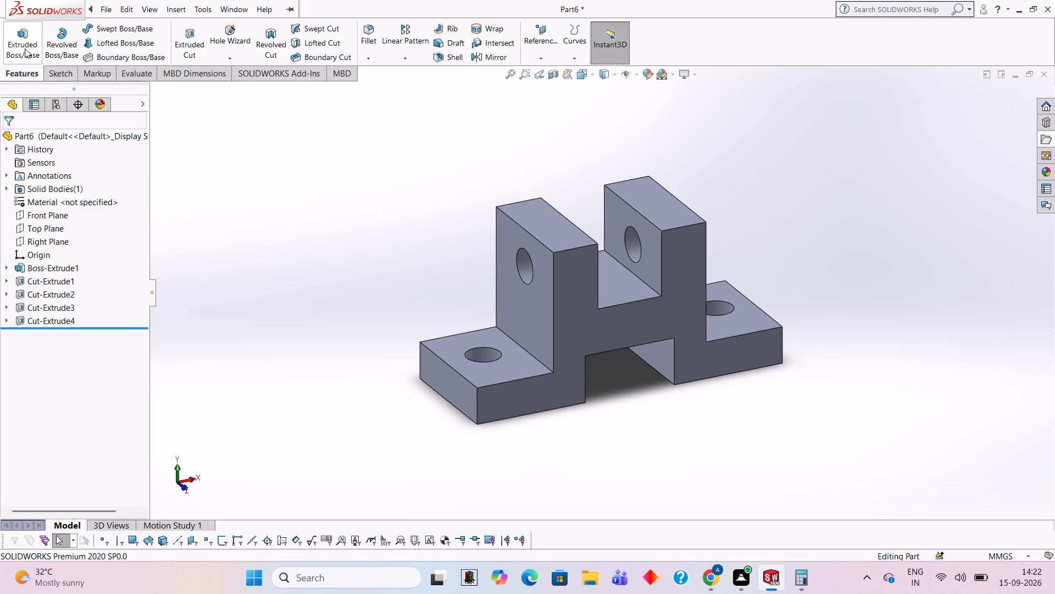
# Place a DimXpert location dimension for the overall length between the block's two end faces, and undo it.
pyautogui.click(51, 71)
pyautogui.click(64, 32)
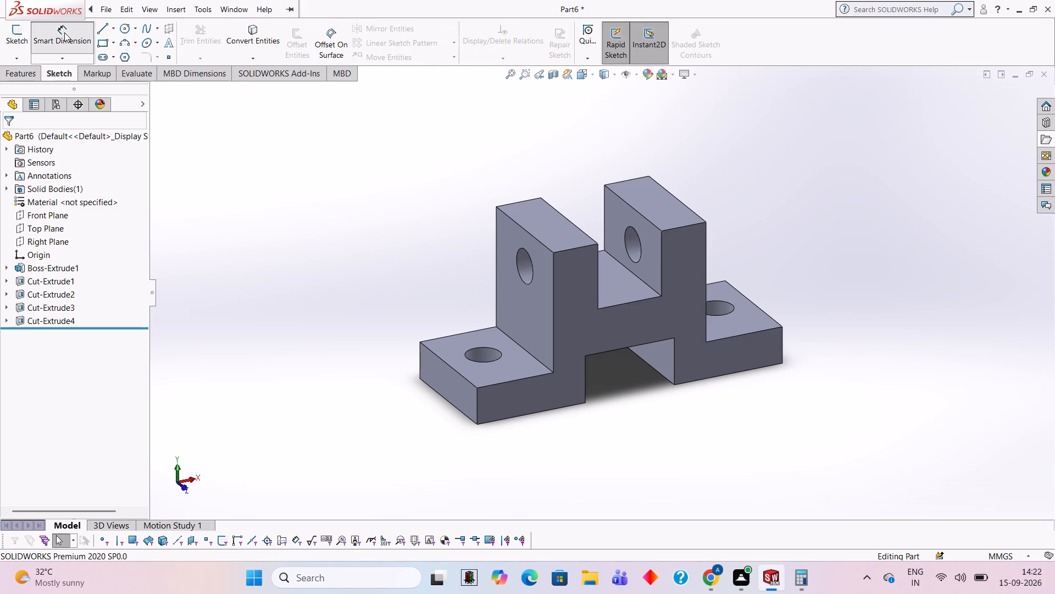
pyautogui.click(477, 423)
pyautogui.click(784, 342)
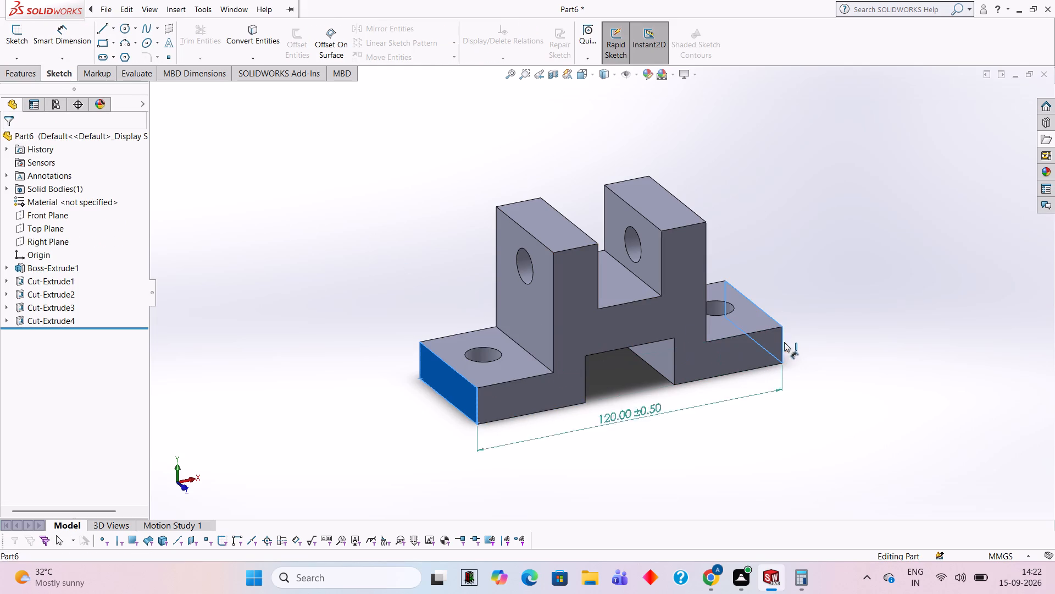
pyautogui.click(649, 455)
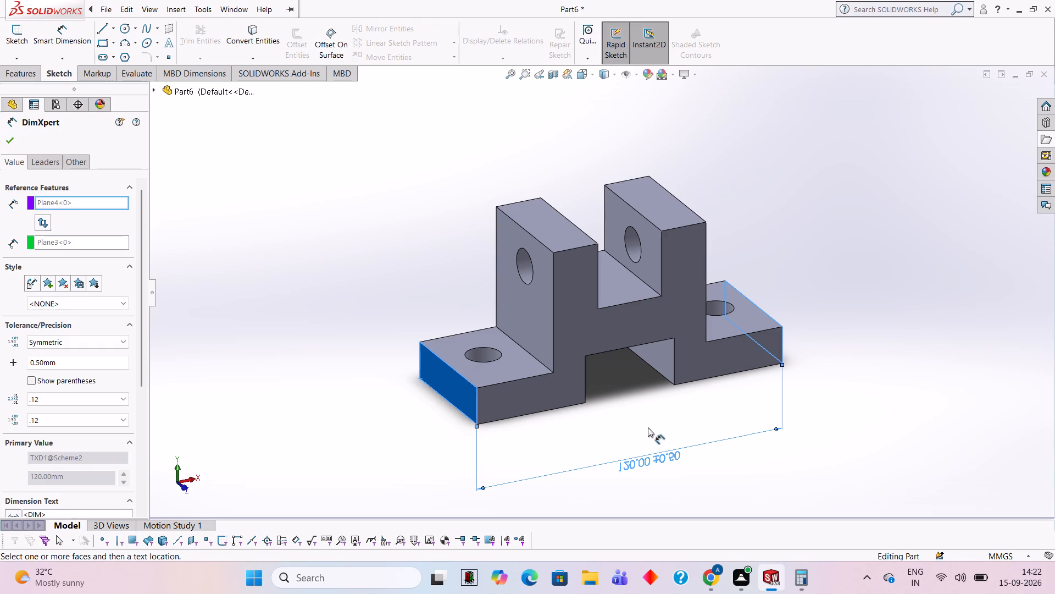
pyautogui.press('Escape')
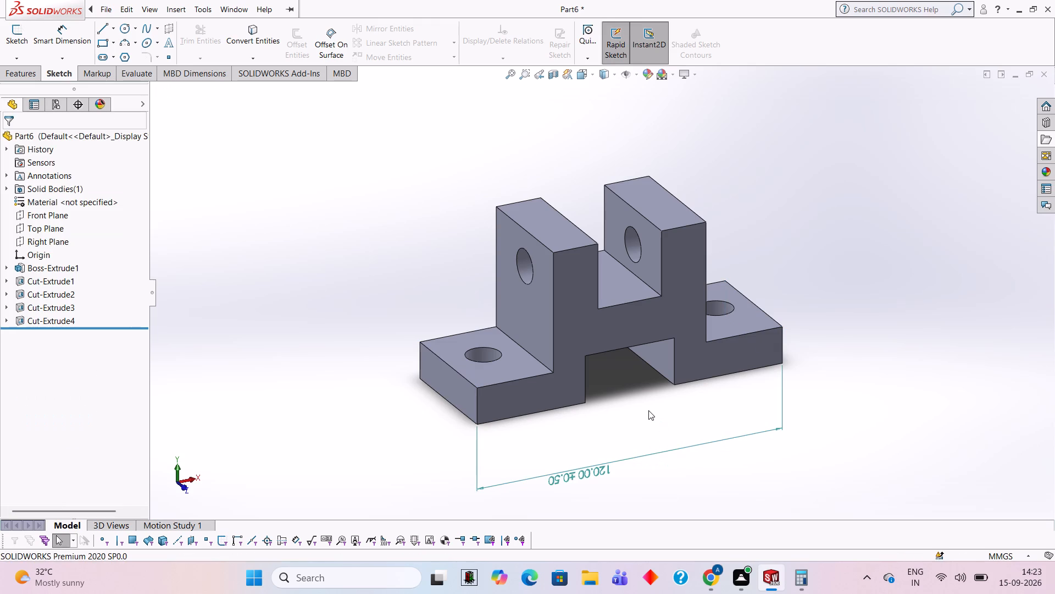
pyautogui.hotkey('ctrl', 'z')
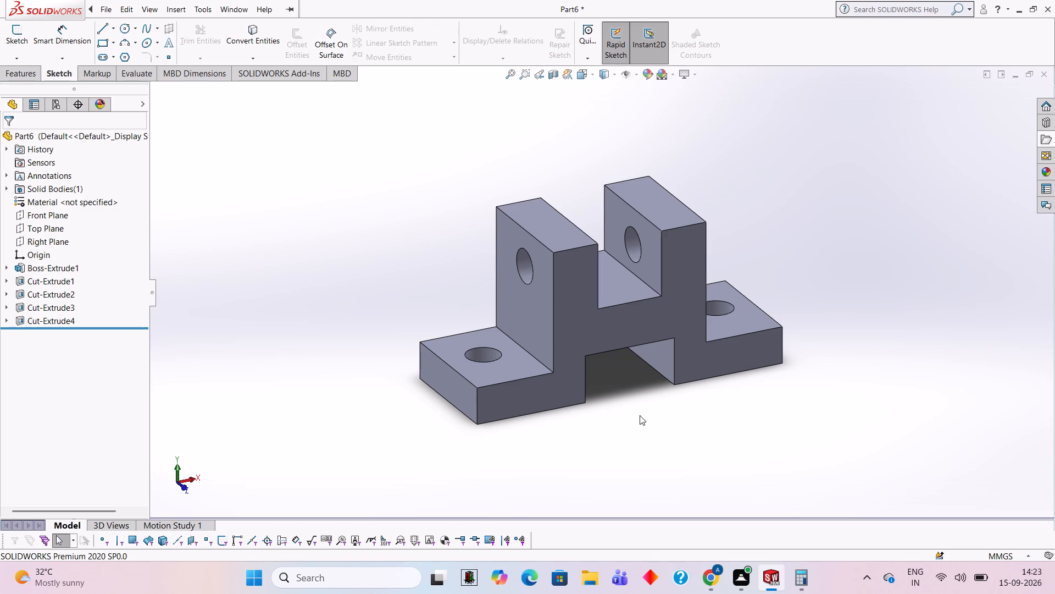
# Check the thickness of the upright farther from the origin with a Smart Dimension preview, without placing it.
pyautogui.click(79, 45)
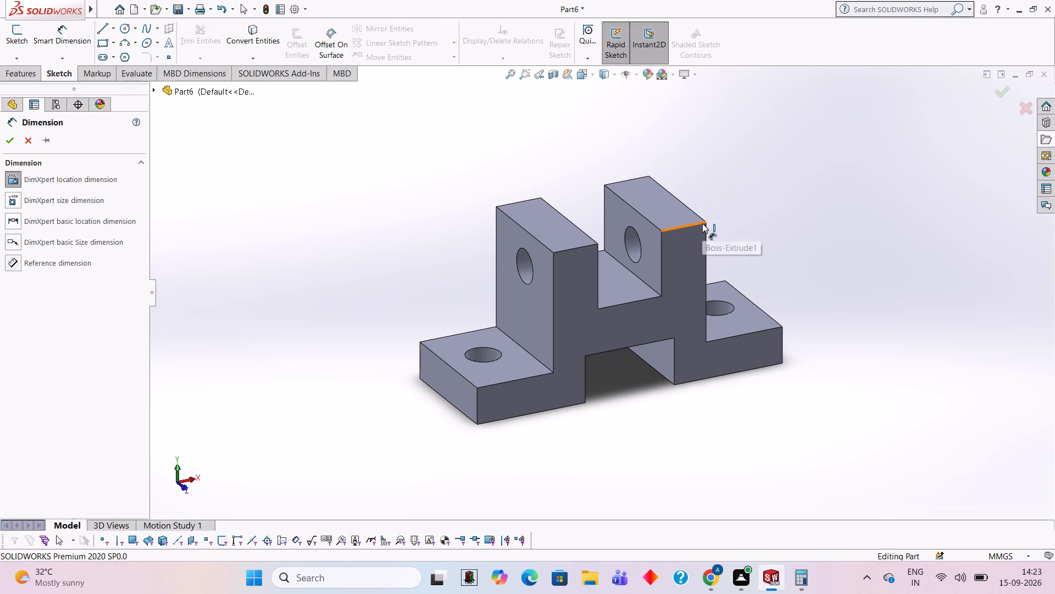
pyautogui.click(702, 223)
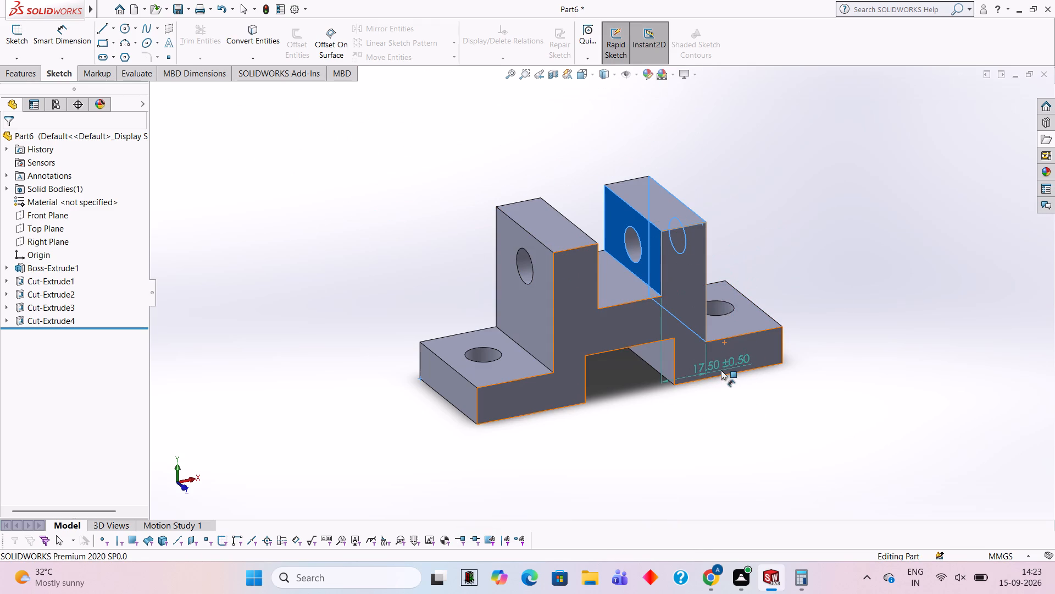
pyautogui.press('Escape')
pyautogui.press('Escape')
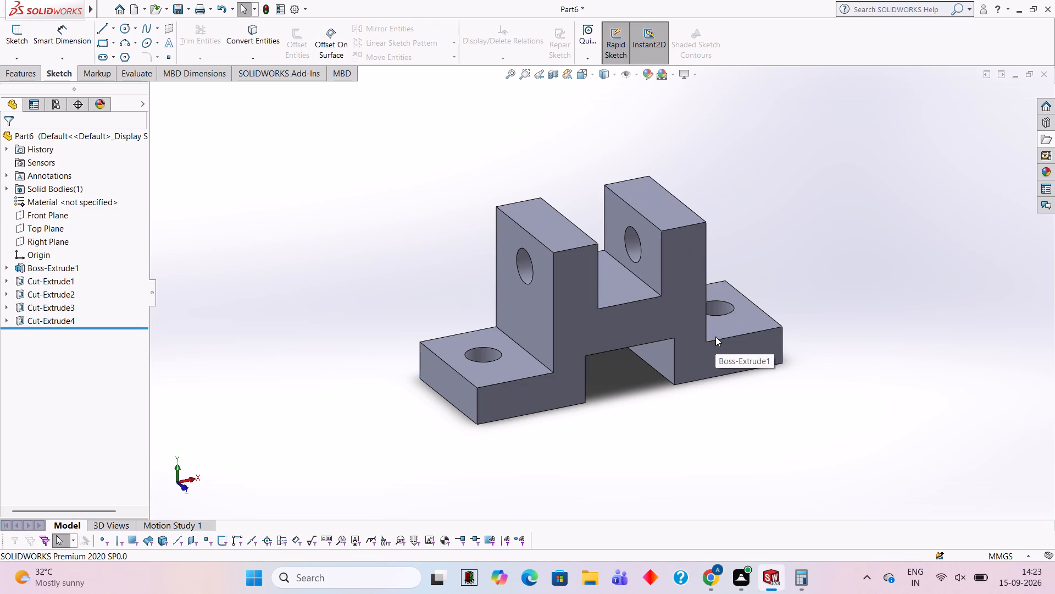
# Check the overall height from the upright's top face to the base's underside with a Smart Dimension preview, without placing it.
pyautogui.click(81, 37)
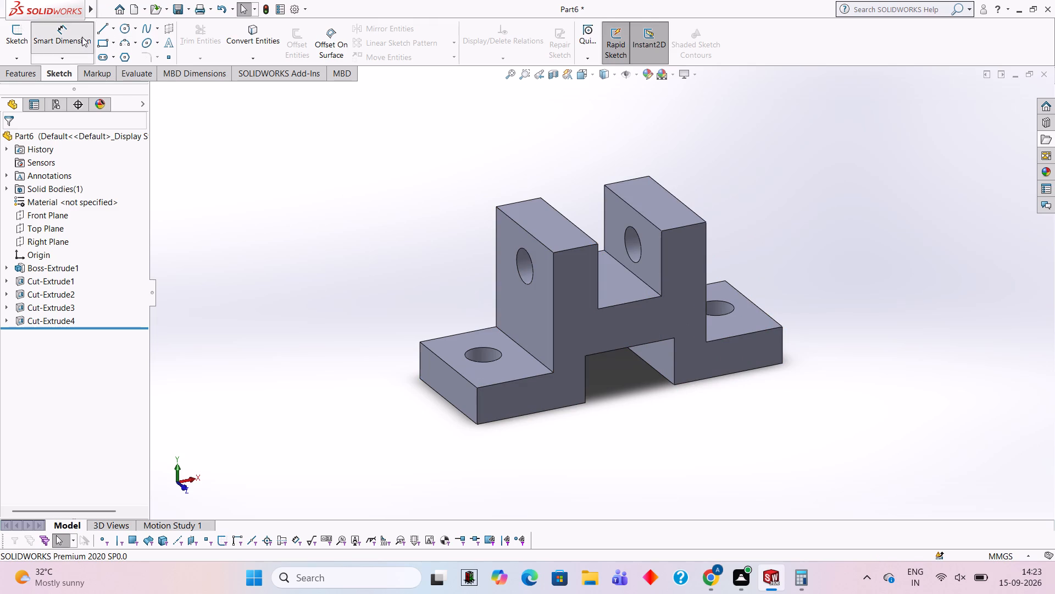
pyautogui.click(682, 227)
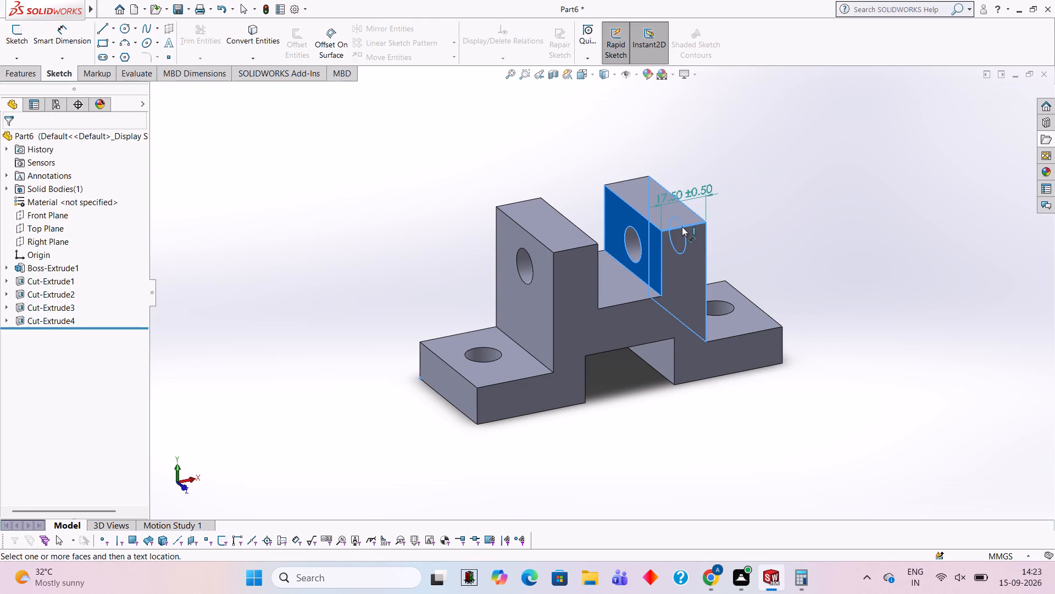
pyautogui.click(751, 370)
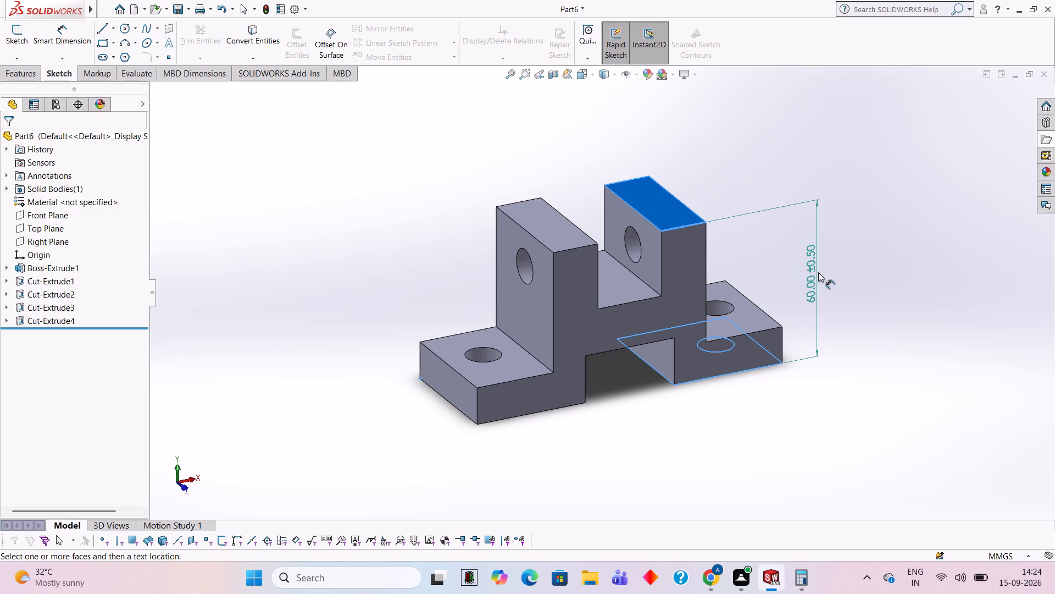
pyautogui.press('Escape')
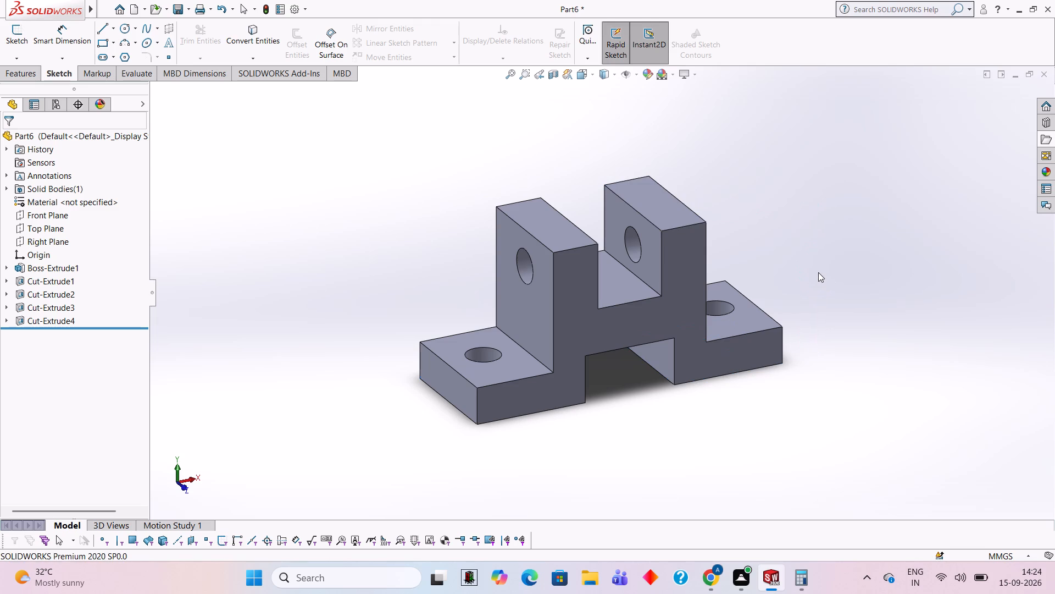
# Check the block's depth between its front and back faces with a Smart Dimension preview, without placing it.
pyautogui.click(85, 30)
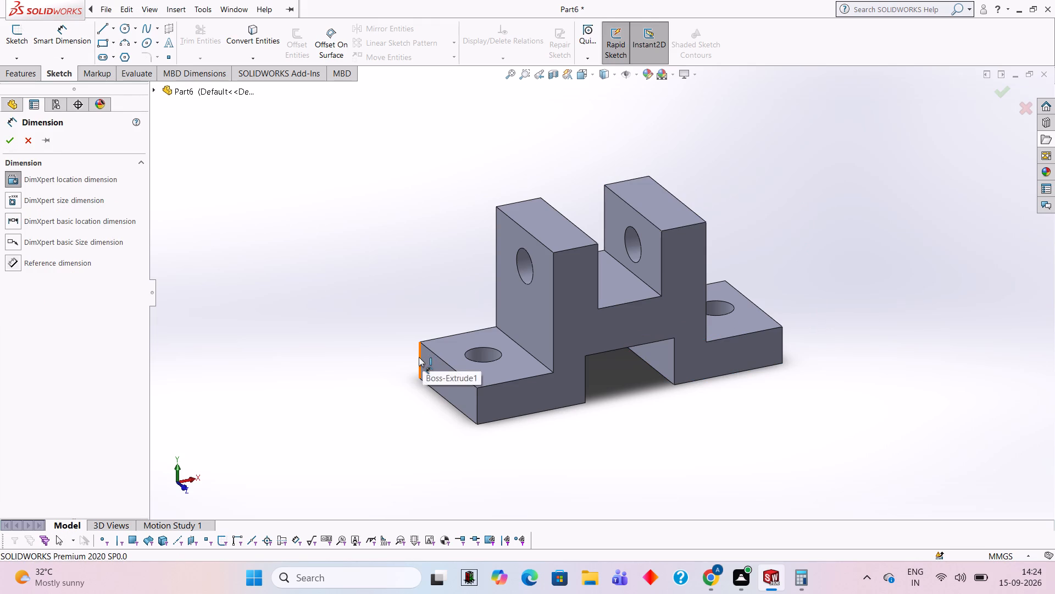
pyautogui.click(419, 357)
pyautogui.click(477, 400)
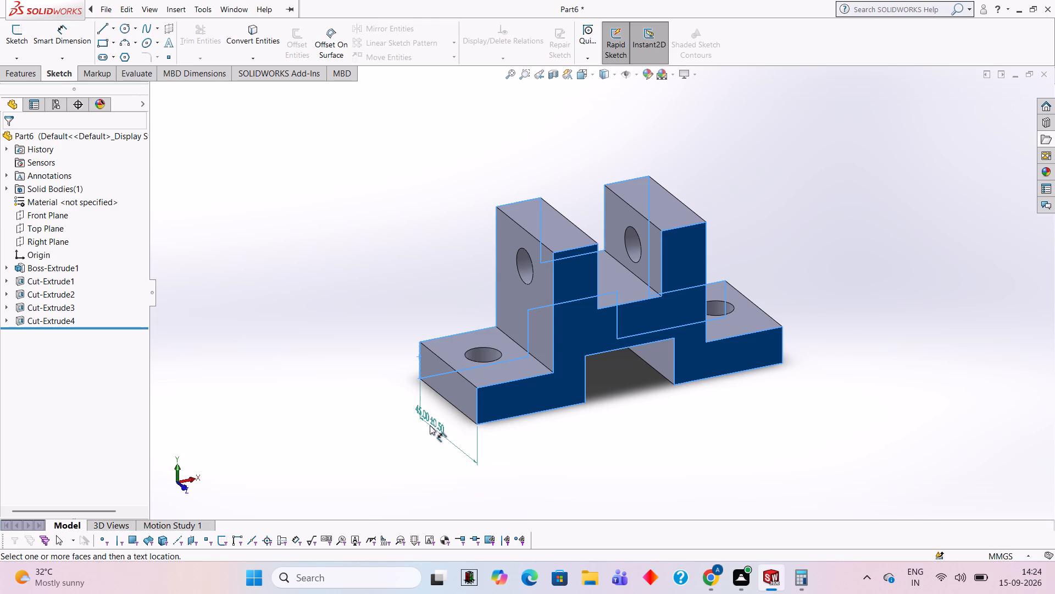
pyautogui.press('Escape')
pyautogui.press('Escape')
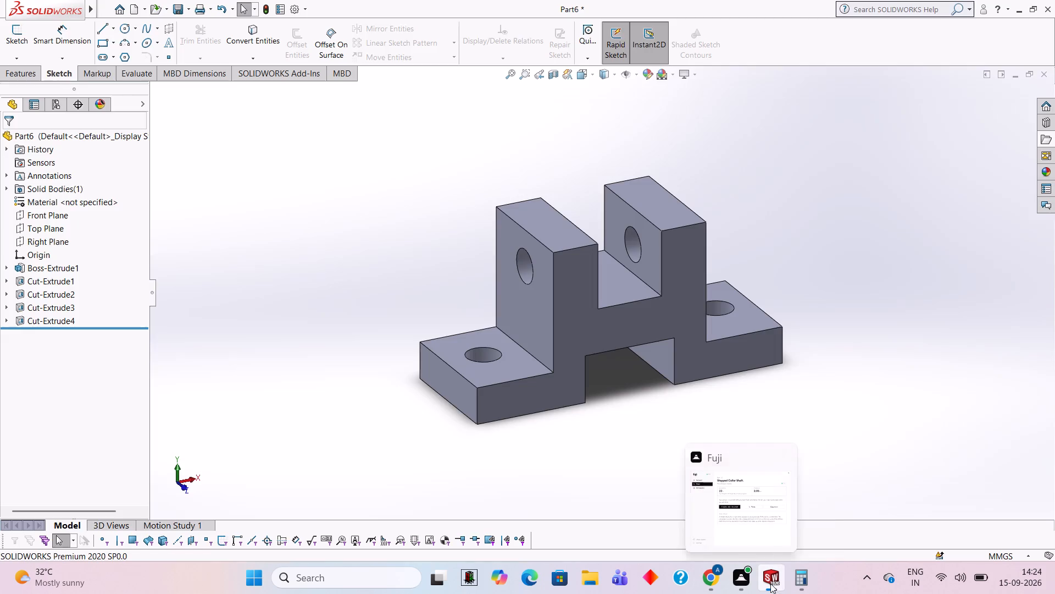
# Close both open Calculator windows.
pyautogui.click(836, 261)
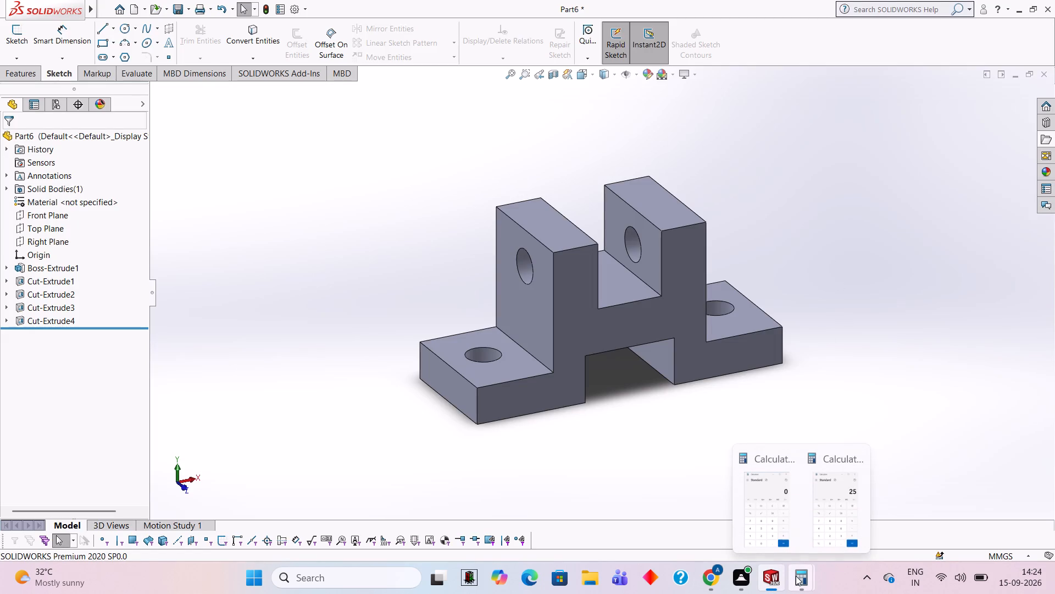
pyautogui.click(855, 457)
pyautogui.click(821, 458)
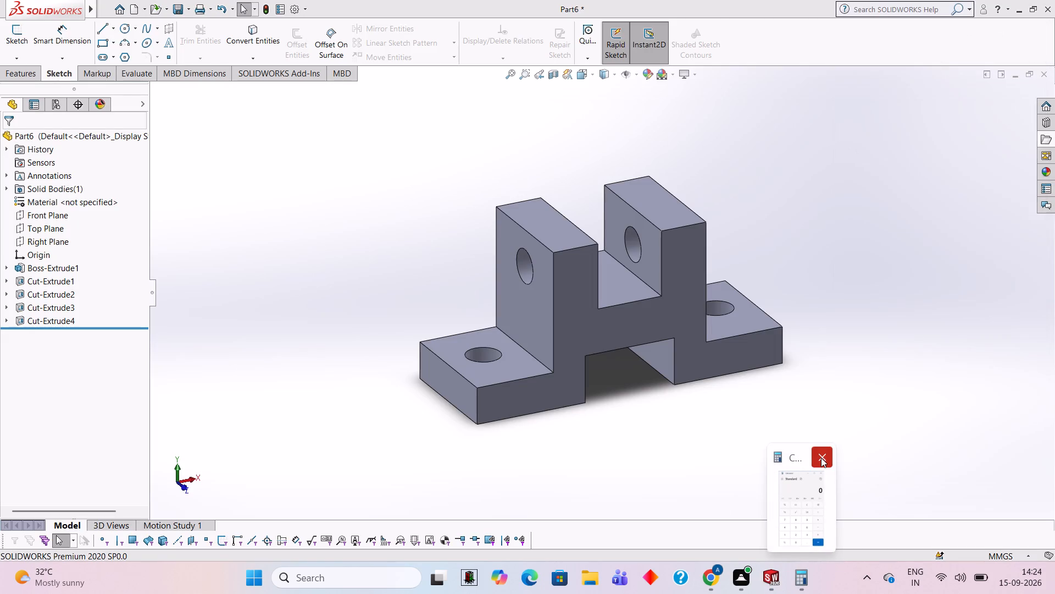
# Apply the blue soft touch plastic appearance to the Boss-Extrude1 feature.
pyautogui.click(1047, 177)
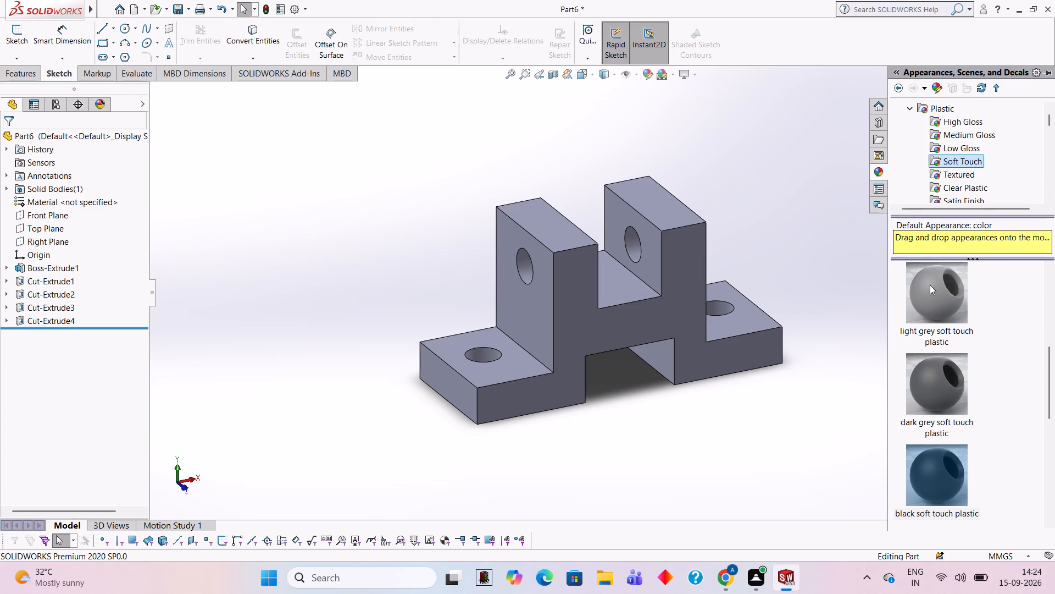
pyautogui.scroll(-2, 987, 288)
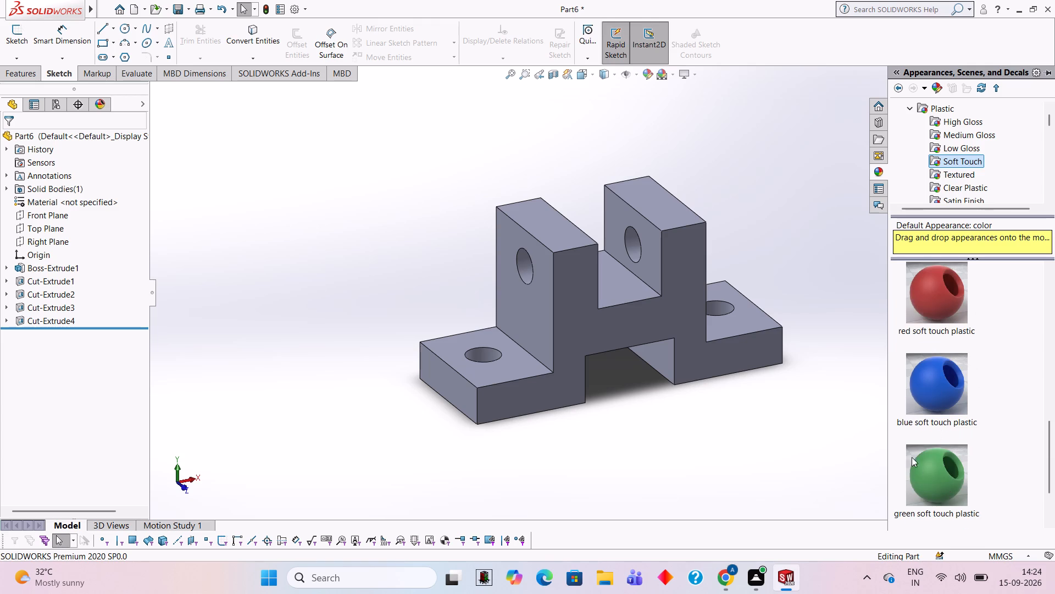
pyautogui.moveTo(934, 388); pyautogui.dragTo(647, 296)
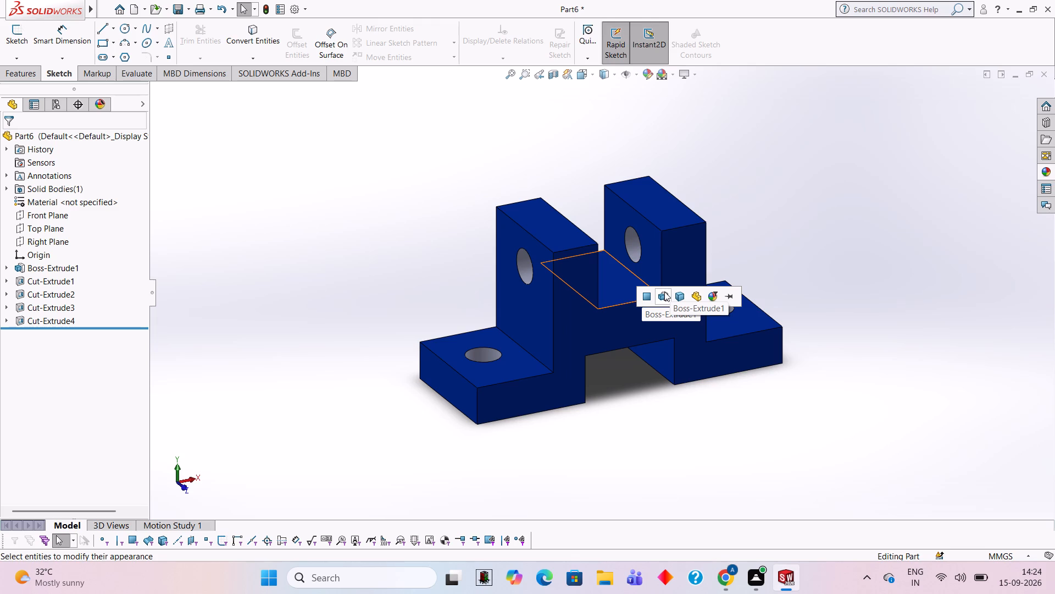
pyautogui.click(664, 291)
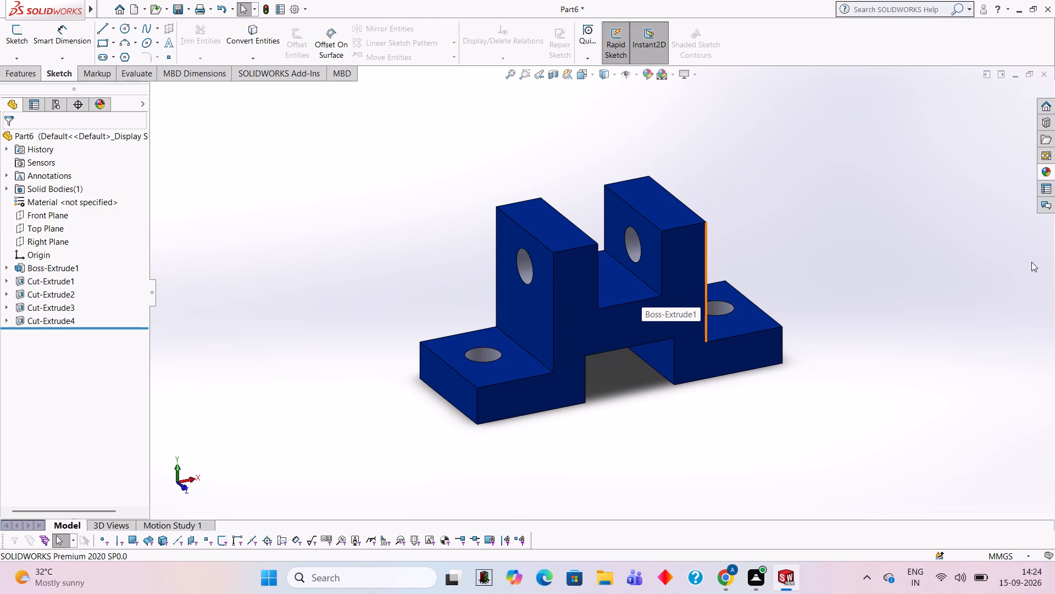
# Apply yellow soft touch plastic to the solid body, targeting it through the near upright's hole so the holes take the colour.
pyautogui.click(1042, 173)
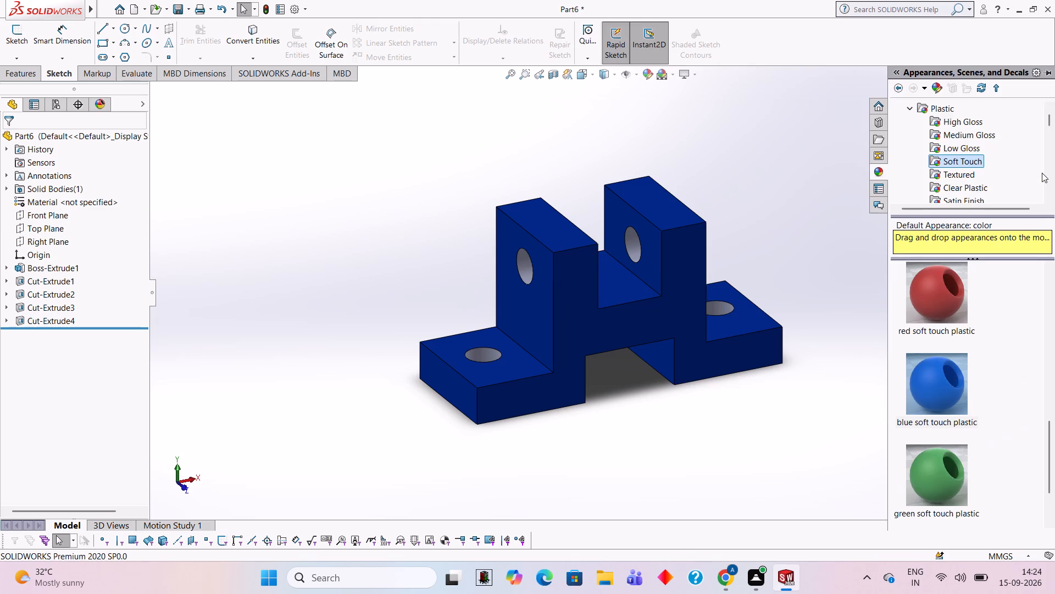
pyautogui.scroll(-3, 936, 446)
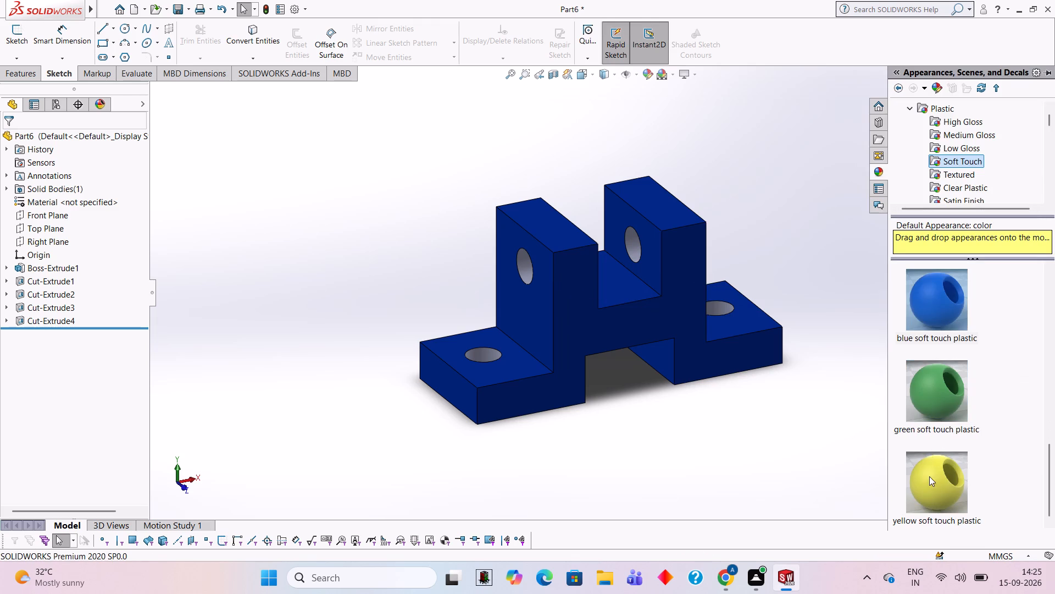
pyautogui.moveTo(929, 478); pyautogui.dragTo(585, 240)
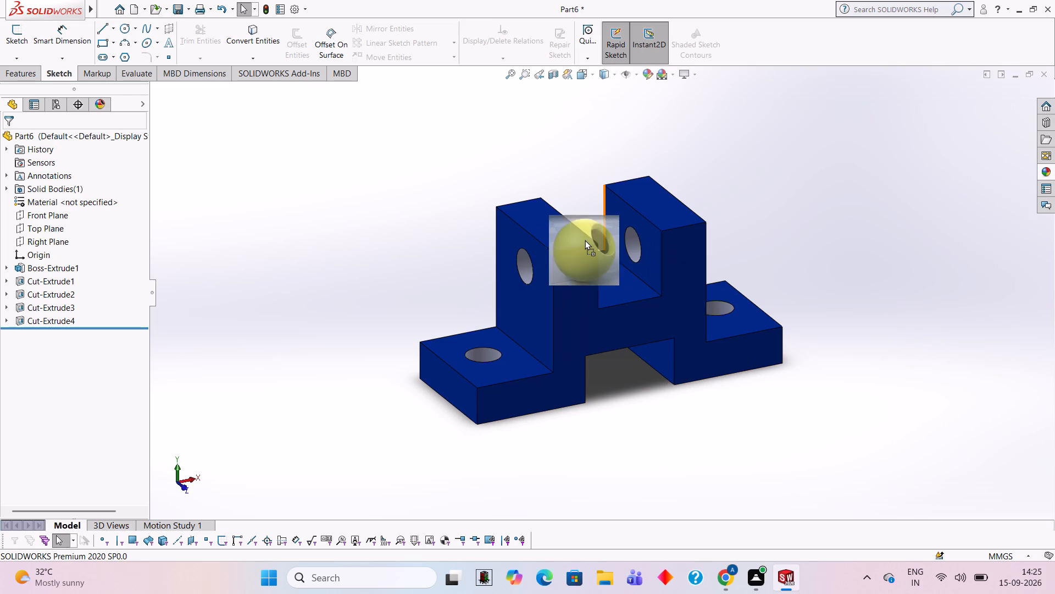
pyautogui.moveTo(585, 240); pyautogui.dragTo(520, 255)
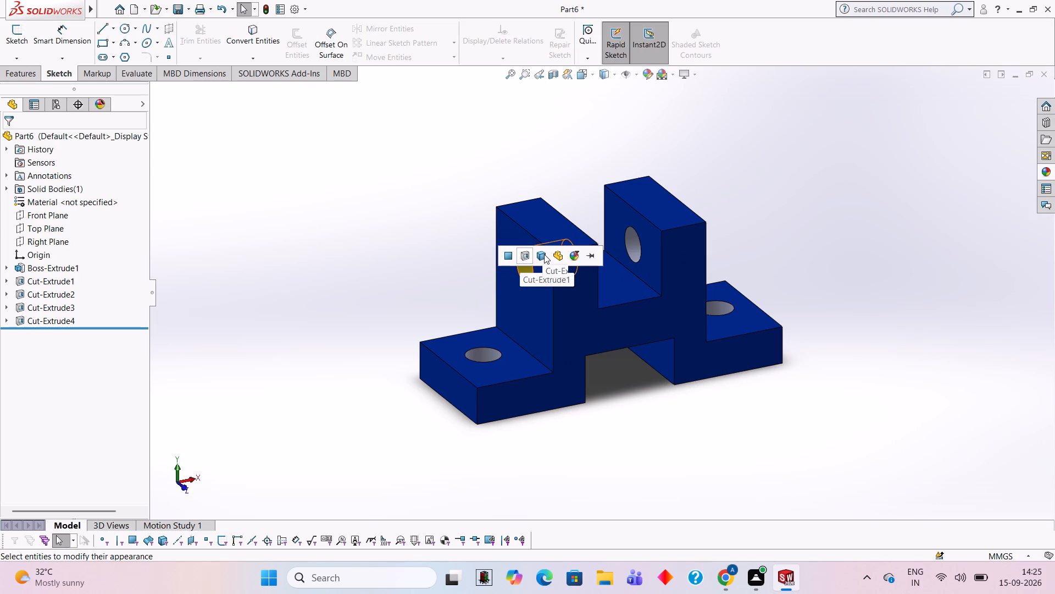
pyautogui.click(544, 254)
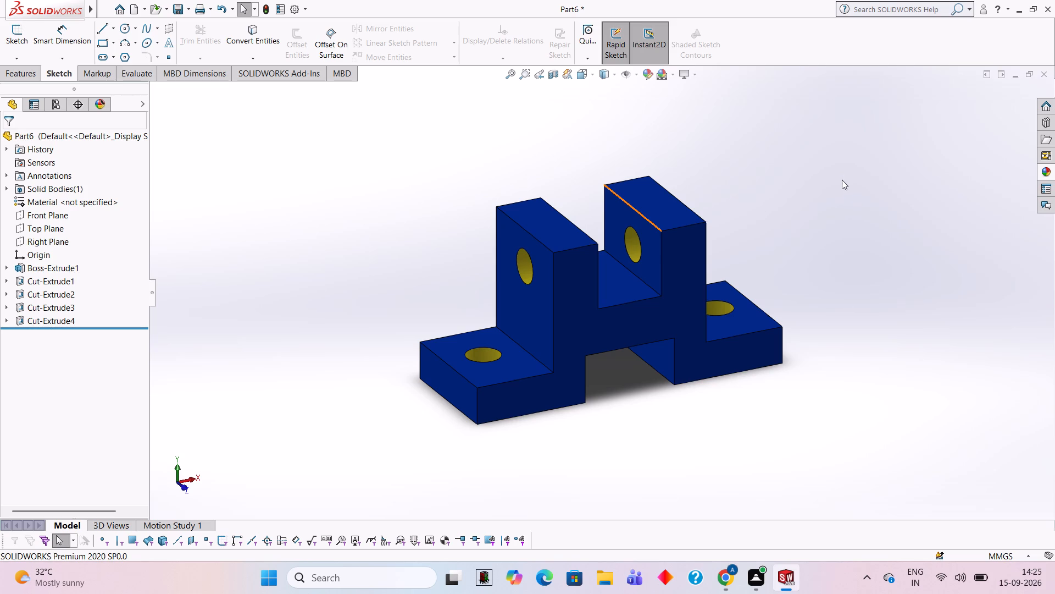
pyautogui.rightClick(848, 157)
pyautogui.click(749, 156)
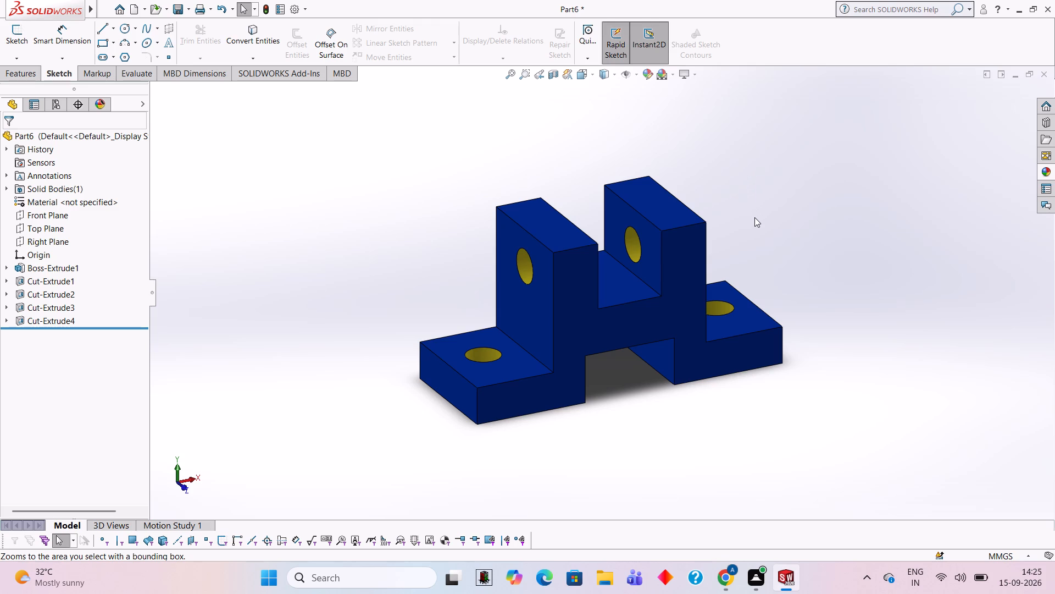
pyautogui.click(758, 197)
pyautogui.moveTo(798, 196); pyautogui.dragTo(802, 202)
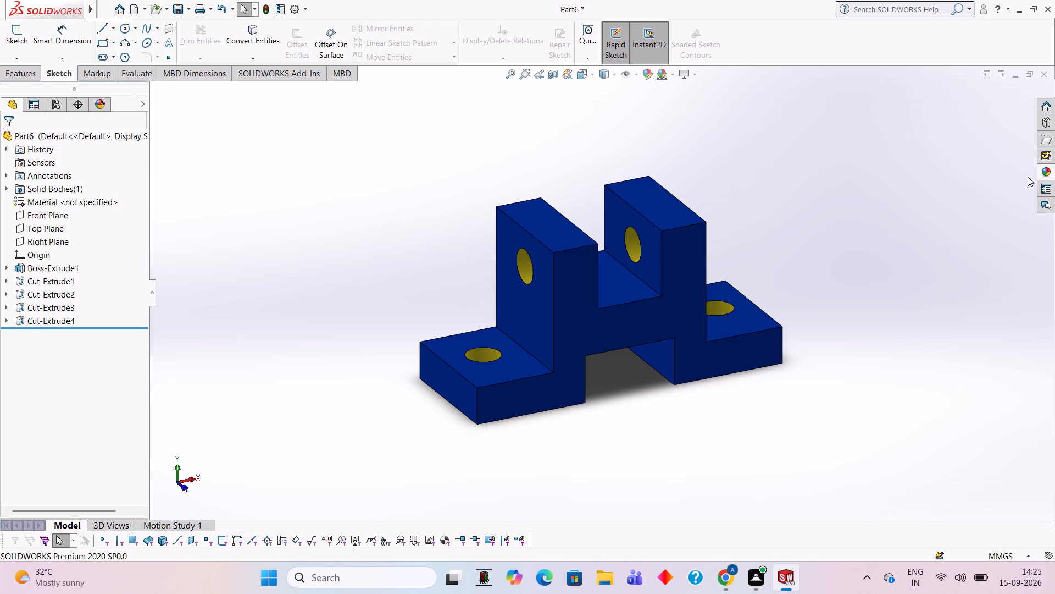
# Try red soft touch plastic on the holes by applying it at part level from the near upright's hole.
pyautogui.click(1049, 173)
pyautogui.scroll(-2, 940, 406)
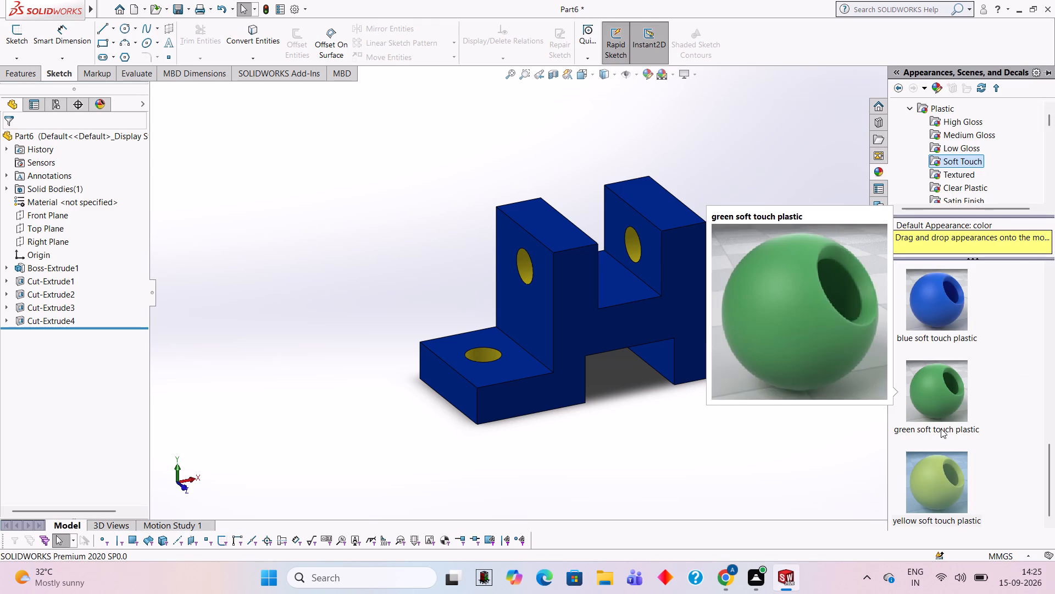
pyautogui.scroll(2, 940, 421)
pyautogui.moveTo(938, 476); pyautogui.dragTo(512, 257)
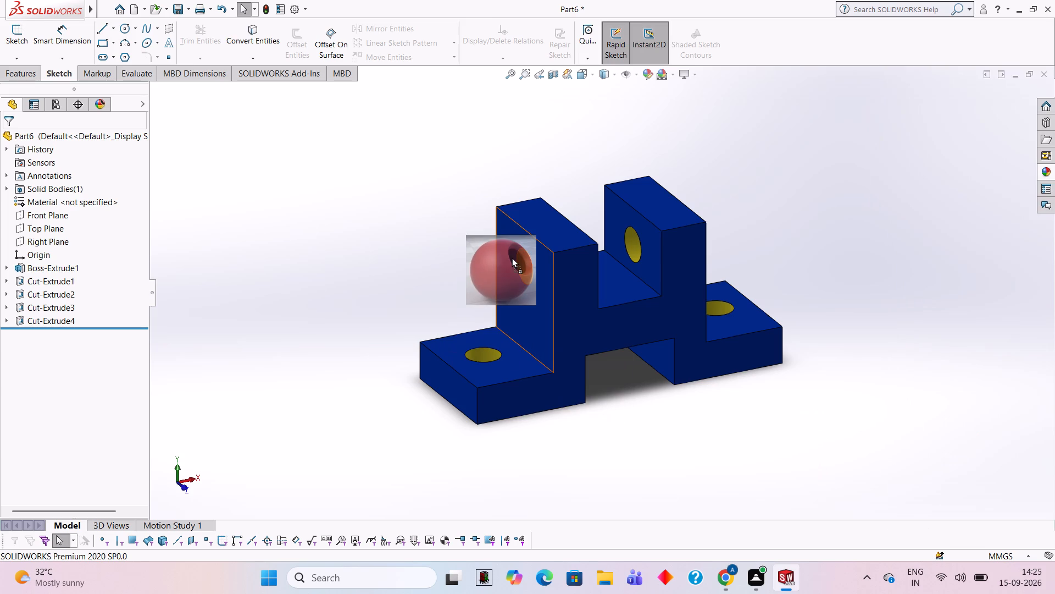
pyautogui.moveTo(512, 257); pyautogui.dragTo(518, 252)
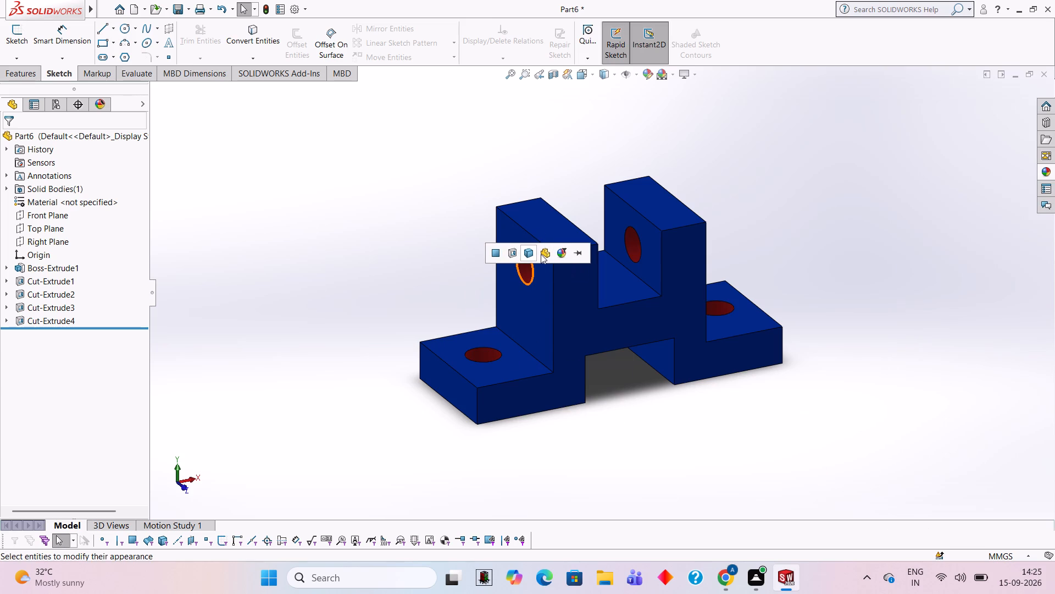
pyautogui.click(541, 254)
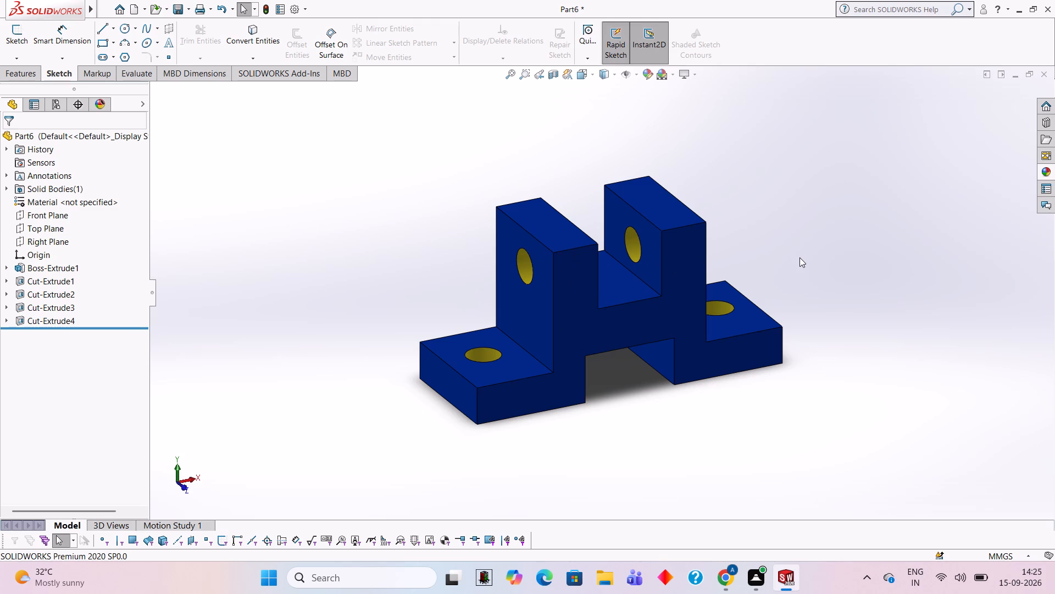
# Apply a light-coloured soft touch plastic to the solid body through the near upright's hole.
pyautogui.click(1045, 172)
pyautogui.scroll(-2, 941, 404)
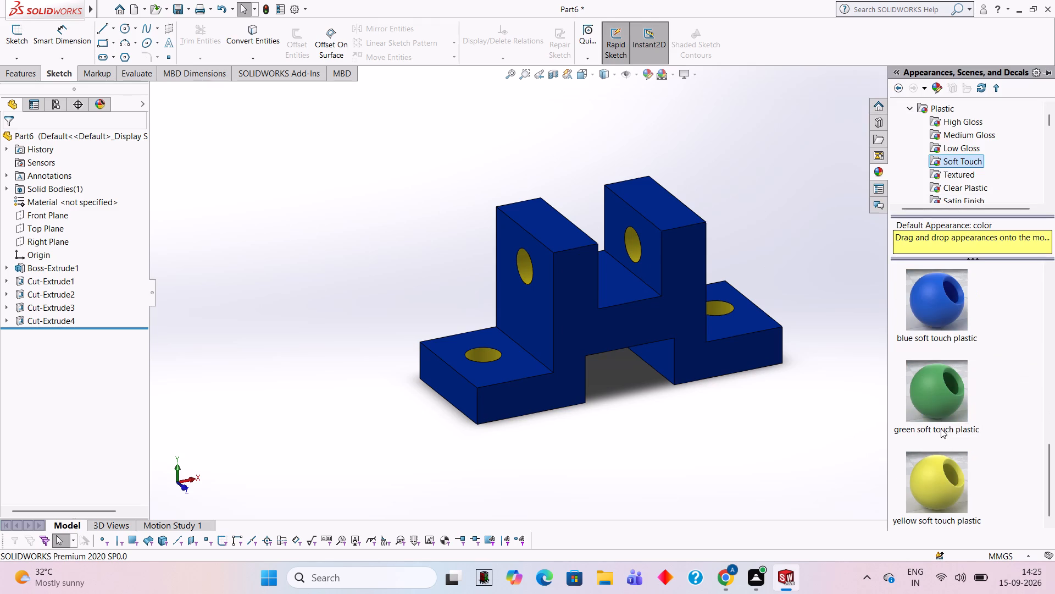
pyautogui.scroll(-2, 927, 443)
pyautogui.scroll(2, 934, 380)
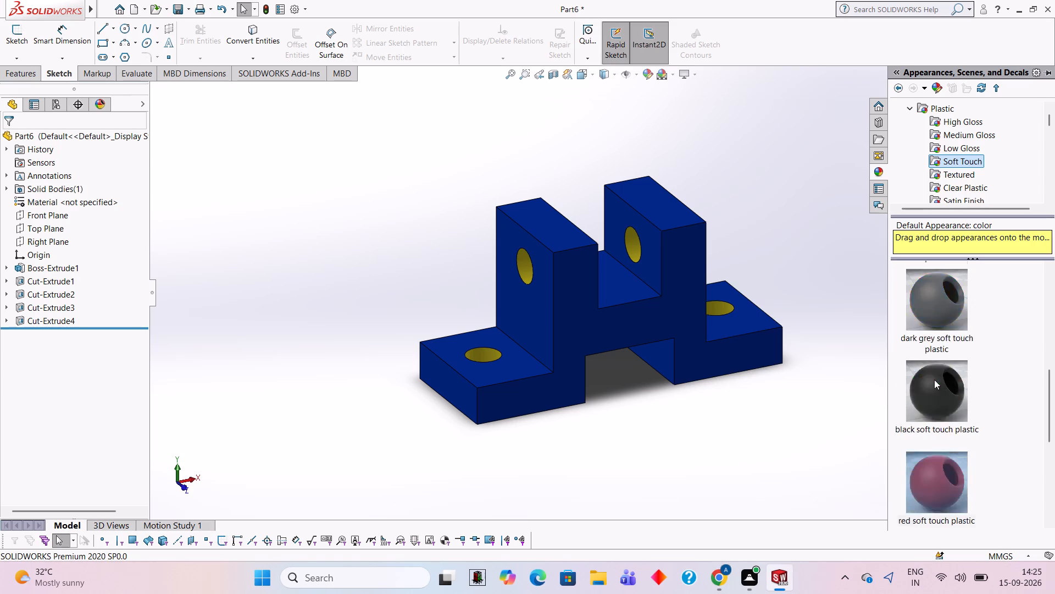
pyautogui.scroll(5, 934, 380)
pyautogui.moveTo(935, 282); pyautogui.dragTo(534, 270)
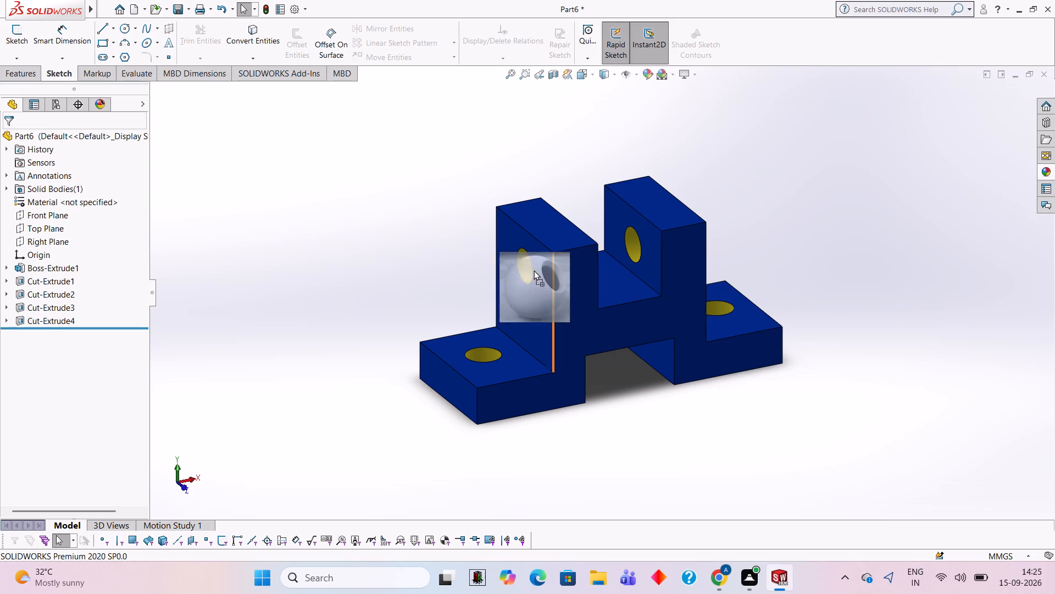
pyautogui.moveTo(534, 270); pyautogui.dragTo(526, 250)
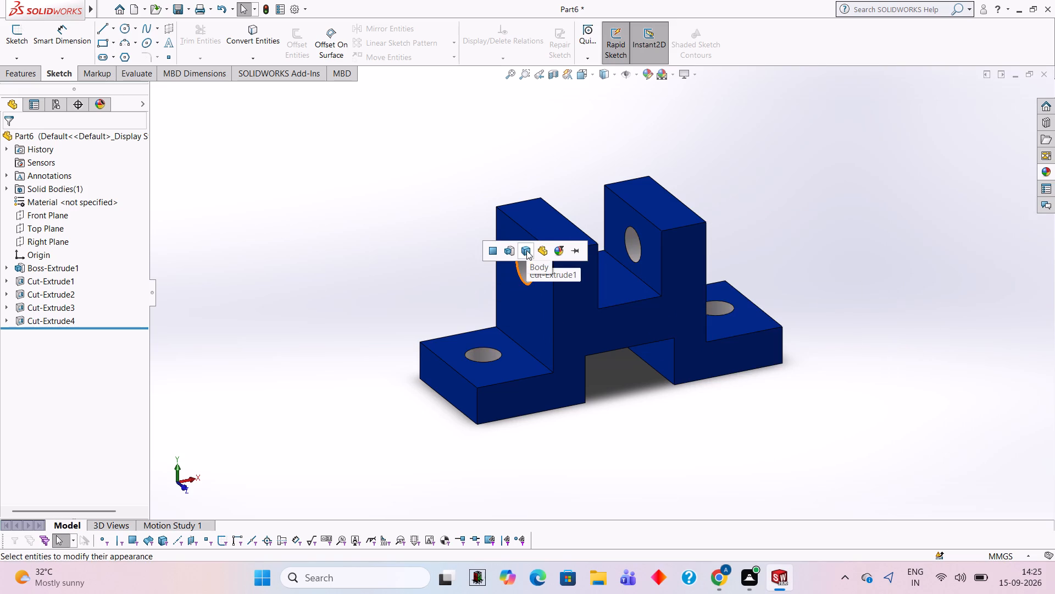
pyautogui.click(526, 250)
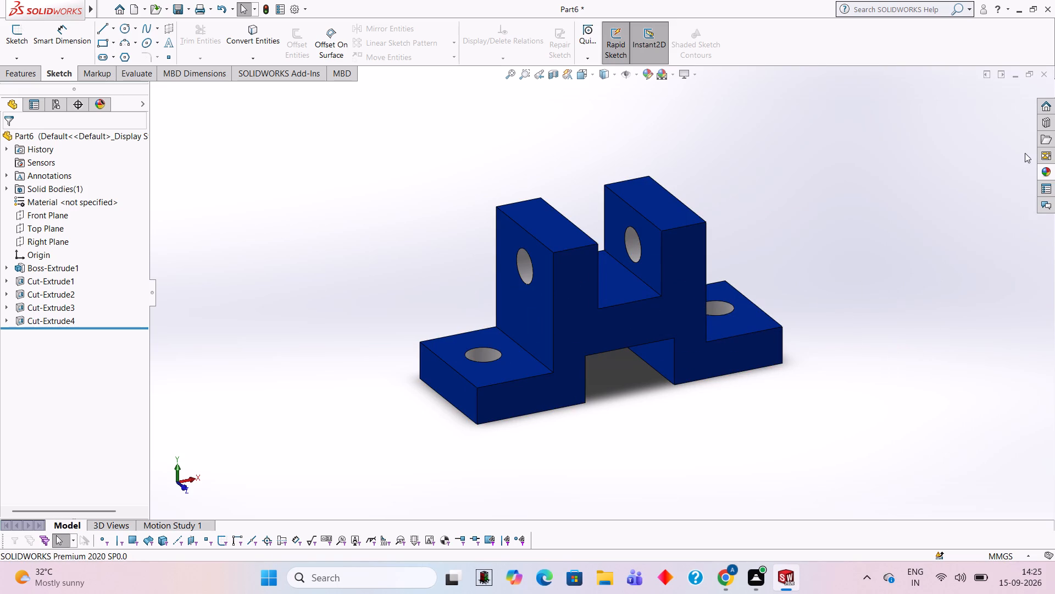
# Apply yellow soft touch plastic to the solid body through the near upright's hole, colouring all the holes.
pyautogui.click(1047, 175)
pyautogui.scroll(-3, 917, 419)
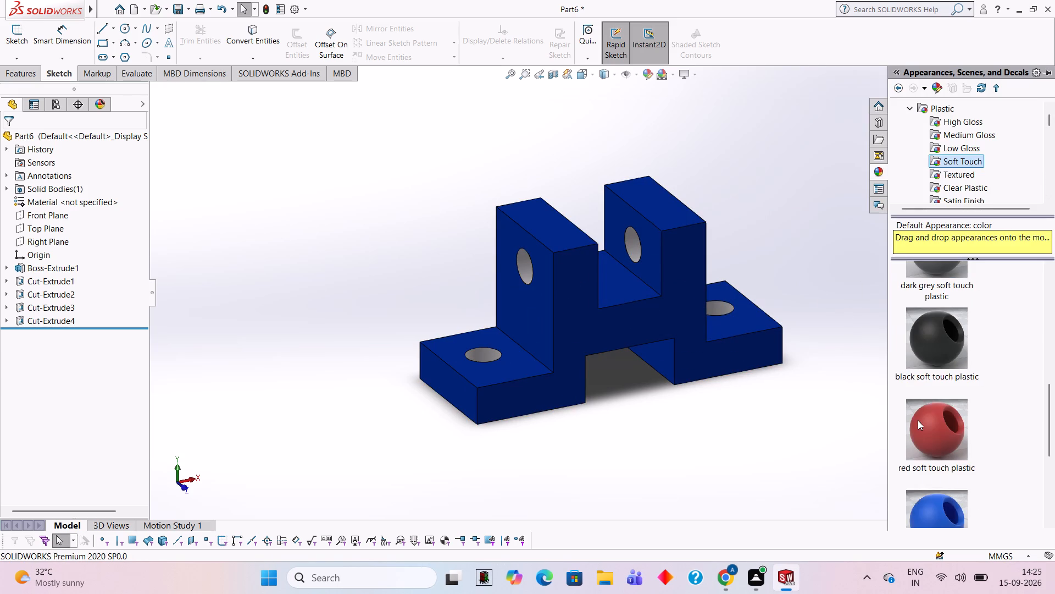
pyautogui.scroll(-8, 983, 380)
pyautogui.moveTo(929, 485); pyautogui.dragTo(928, 485)
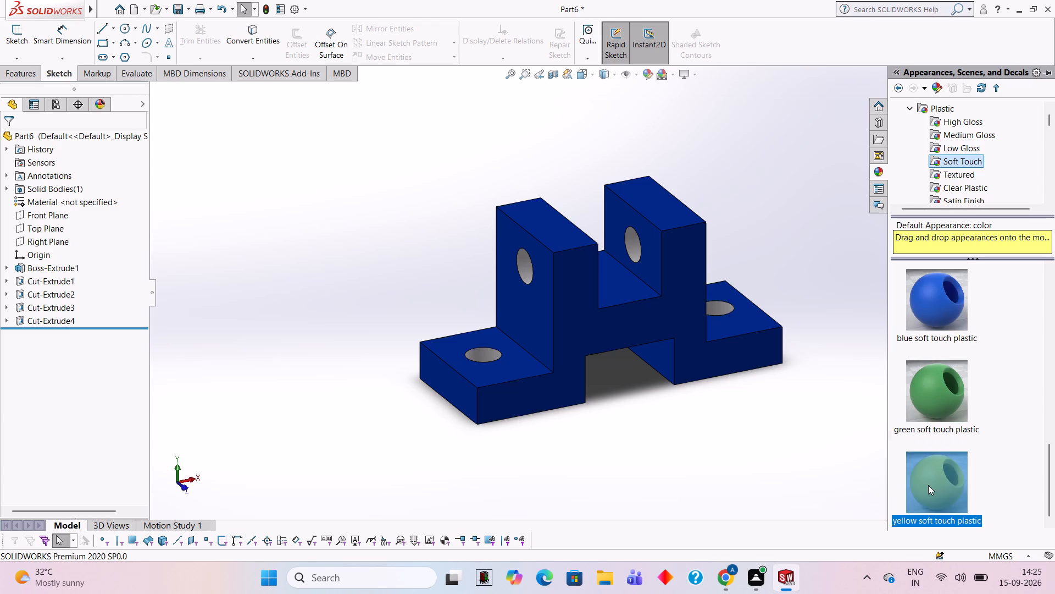
pyautogui.moveTo(928, 485); pyautogui.dragTo(518, 263)
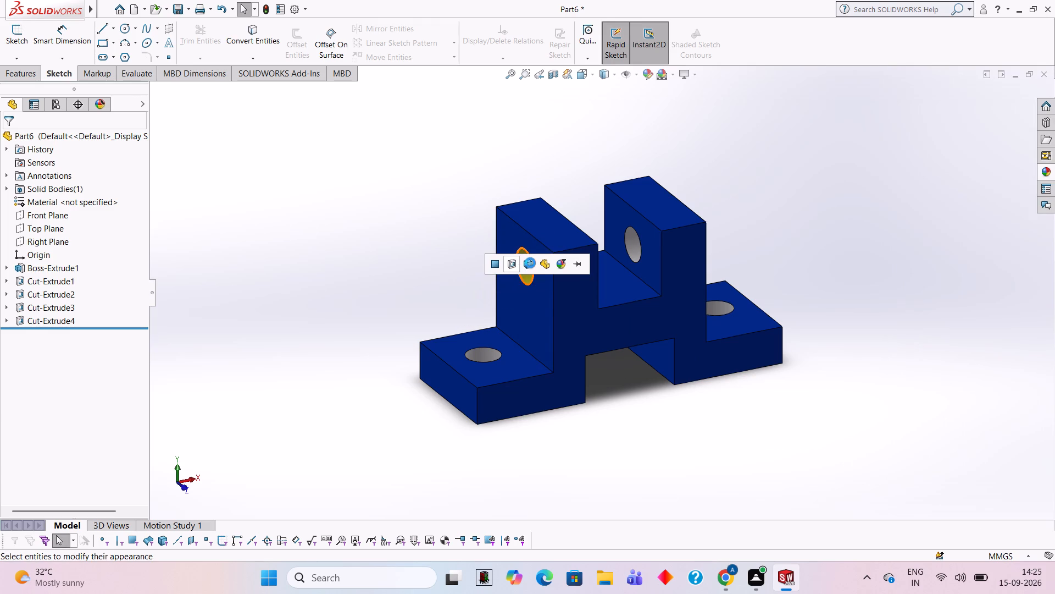
pyautogui.click(534, 263)
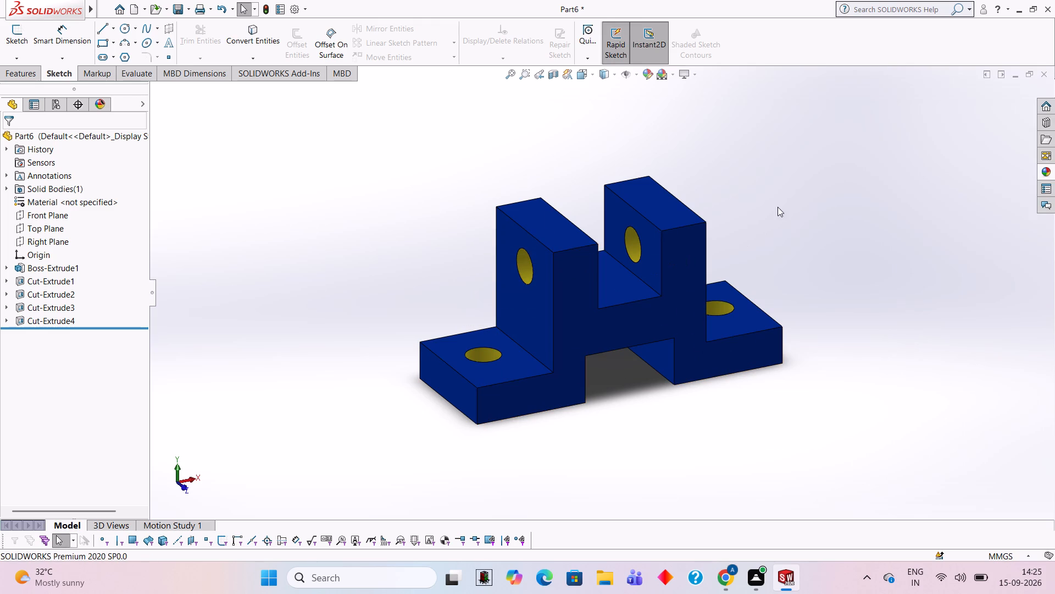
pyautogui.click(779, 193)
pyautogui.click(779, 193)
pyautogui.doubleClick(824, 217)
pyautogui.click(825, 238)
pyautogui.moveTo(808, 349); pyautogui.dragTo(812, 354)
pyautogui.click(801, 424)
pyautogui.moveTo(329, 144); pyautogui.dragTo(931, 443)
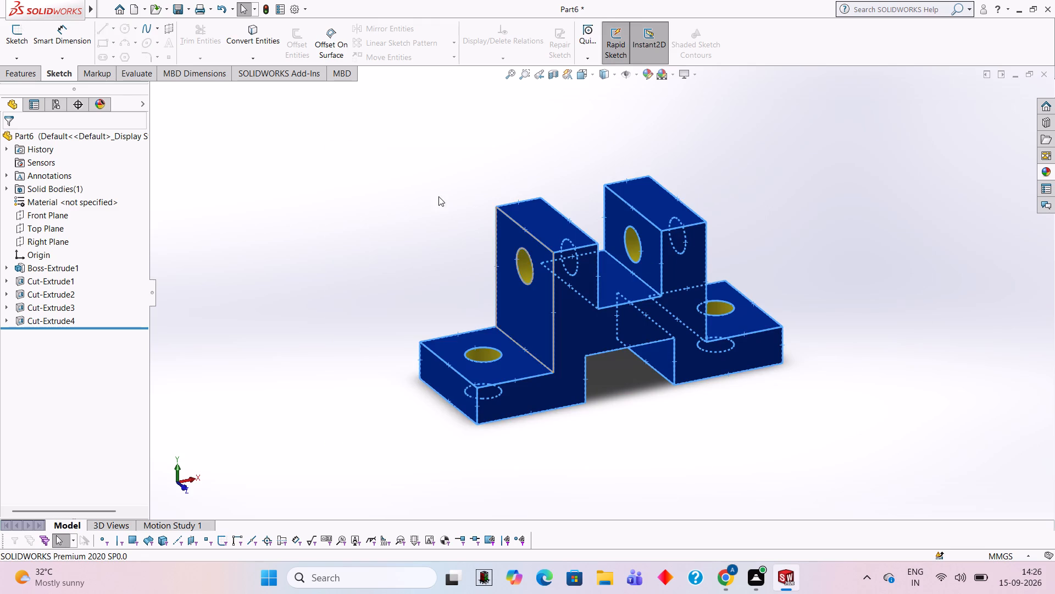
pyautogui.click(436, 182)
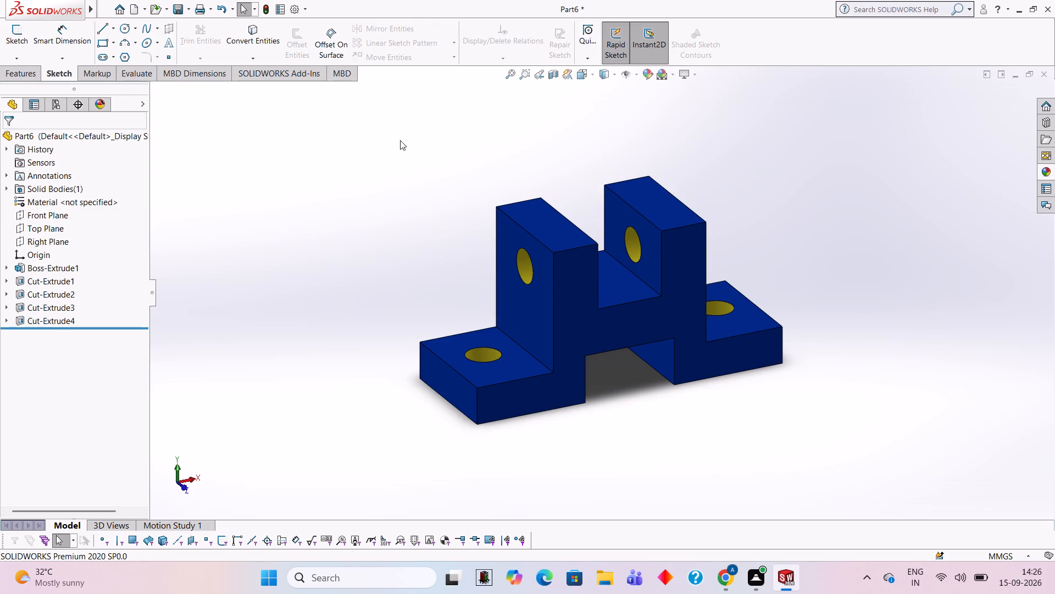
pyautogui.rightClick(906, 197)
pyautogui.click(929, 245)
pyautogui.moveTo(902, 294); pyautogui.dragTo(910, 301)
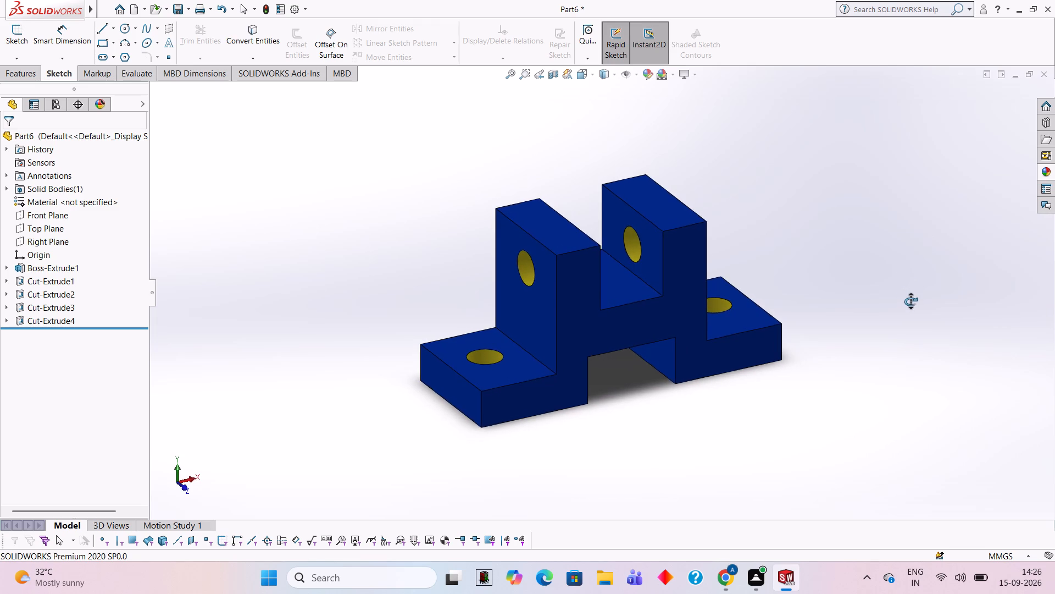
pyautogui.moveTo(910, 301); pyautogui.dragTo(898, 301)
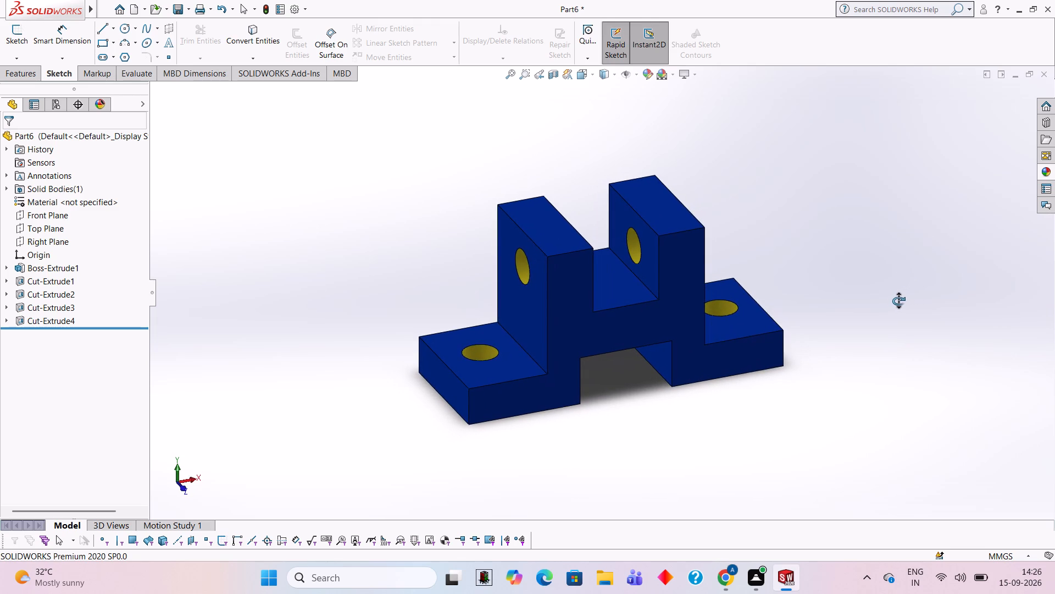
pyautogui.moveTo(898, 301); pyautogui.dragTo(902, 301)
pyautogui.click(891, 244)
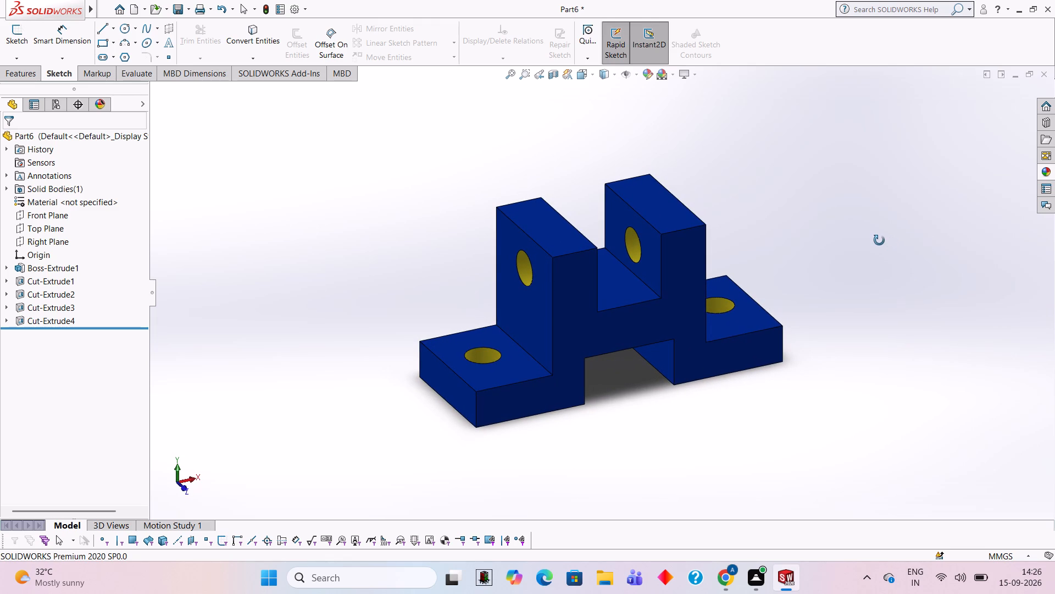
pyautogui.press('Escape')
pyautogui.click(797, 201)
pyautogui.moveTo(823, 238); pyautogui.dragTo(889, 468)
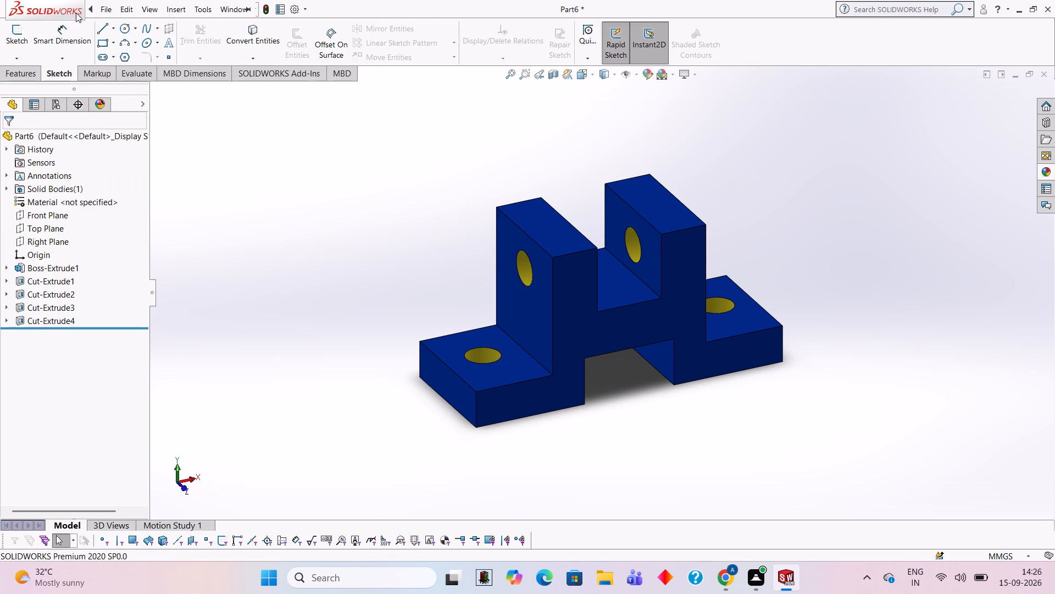
# Check the distance between the two base holes with a trial Smart Dimension, leaving no dimension placed.
pyautogui.click(80, 36)
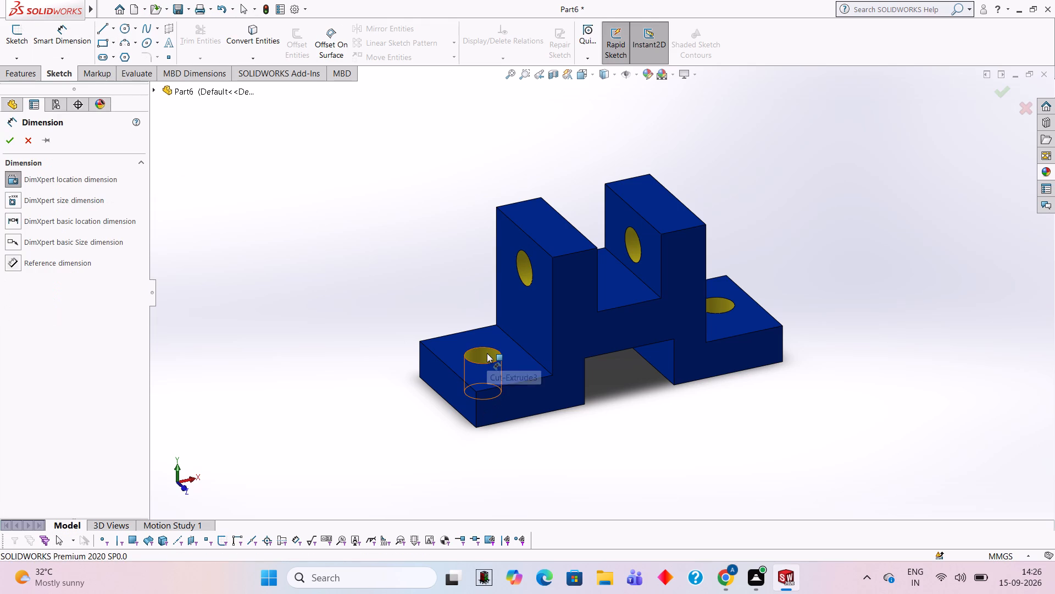
pyautogui.click(482, 353)
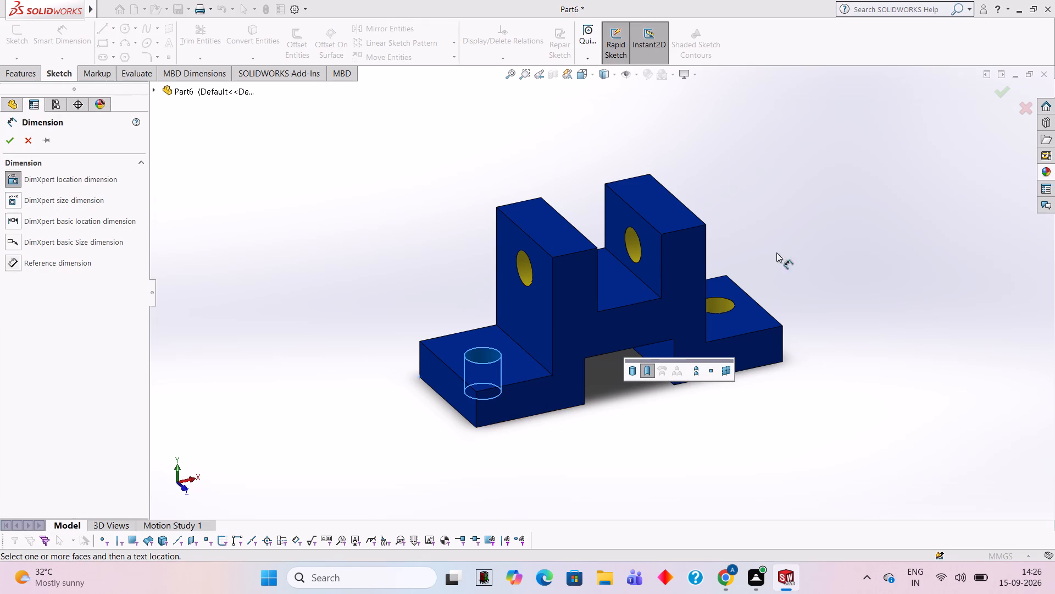
pyautogui.click(720, 302)
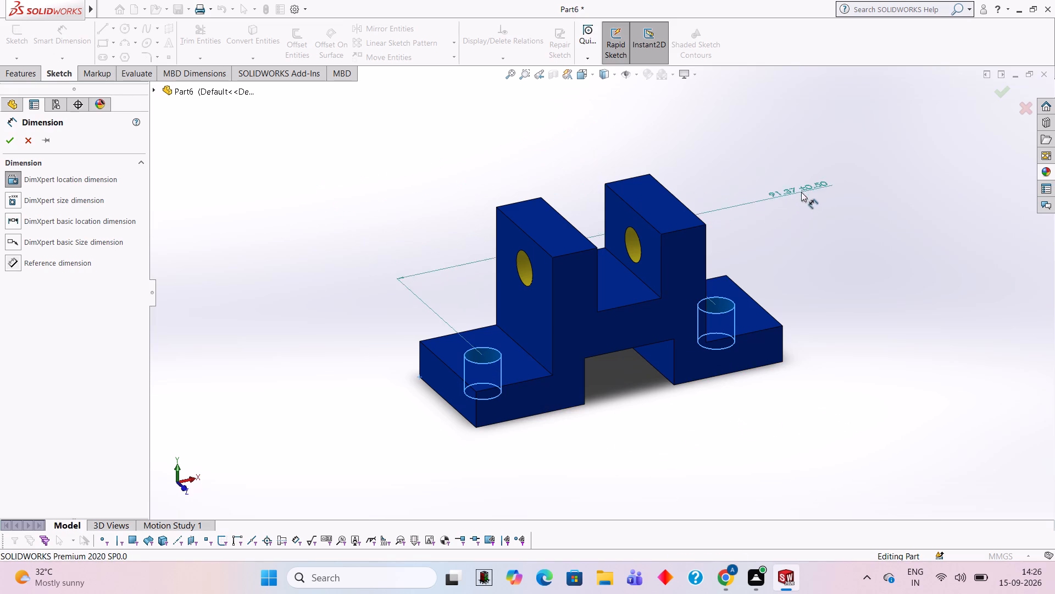
pyautogui.press('Escape')
pyautogui.press('Escape')
pyautogui.press('Escape')
pyautogui.press('Escape')
pyautogui.press('Escape')
pyautogui.press('Escape')
pyautogui.press('Escape')
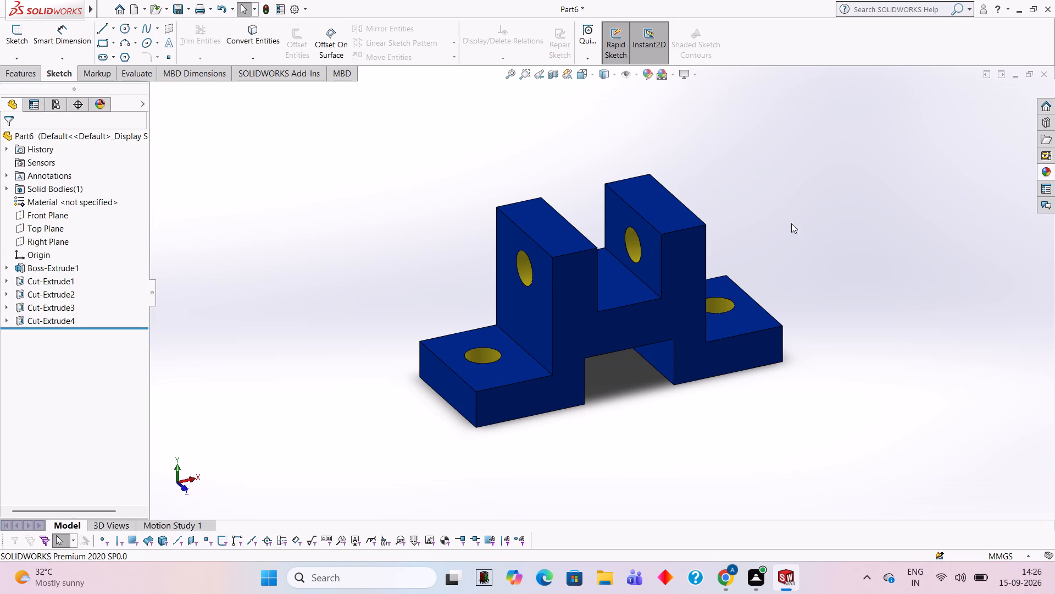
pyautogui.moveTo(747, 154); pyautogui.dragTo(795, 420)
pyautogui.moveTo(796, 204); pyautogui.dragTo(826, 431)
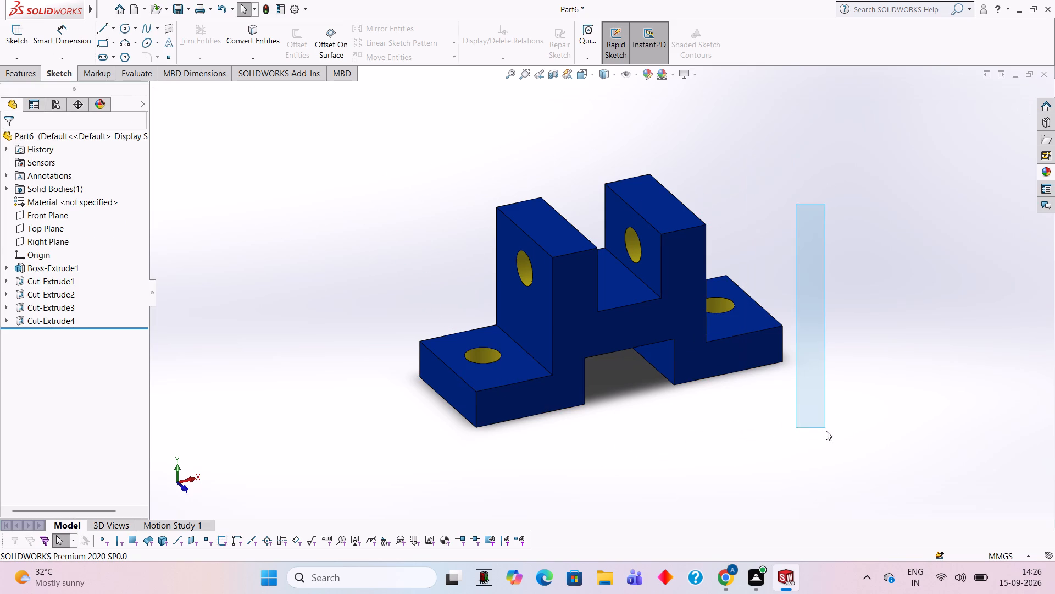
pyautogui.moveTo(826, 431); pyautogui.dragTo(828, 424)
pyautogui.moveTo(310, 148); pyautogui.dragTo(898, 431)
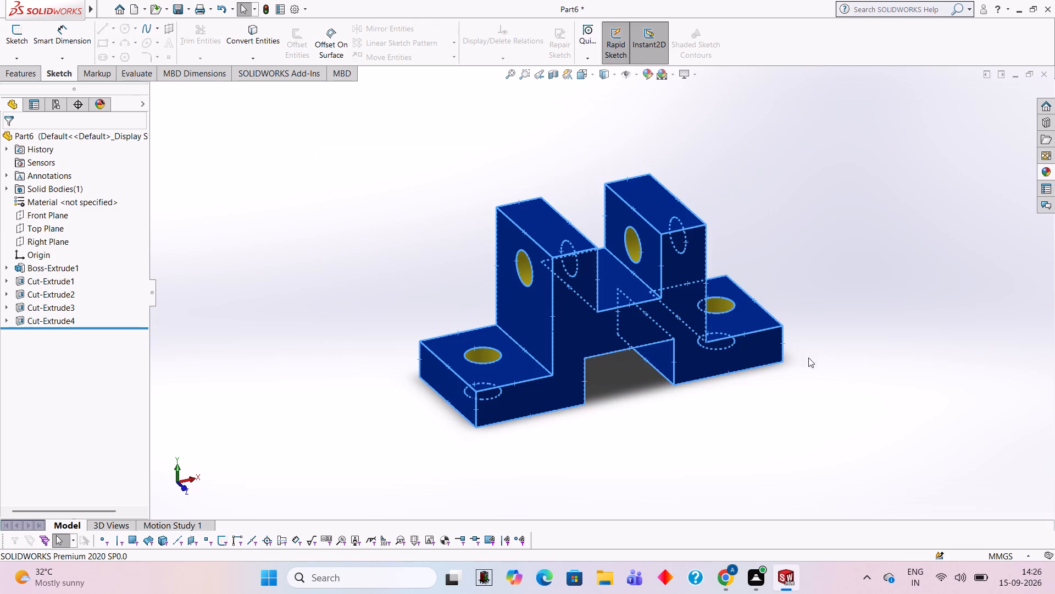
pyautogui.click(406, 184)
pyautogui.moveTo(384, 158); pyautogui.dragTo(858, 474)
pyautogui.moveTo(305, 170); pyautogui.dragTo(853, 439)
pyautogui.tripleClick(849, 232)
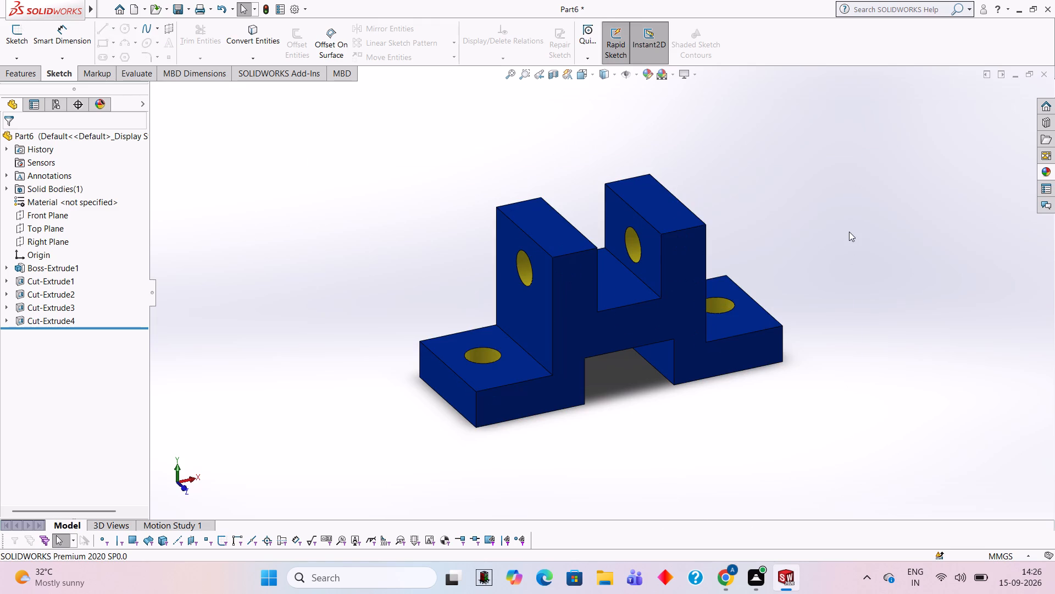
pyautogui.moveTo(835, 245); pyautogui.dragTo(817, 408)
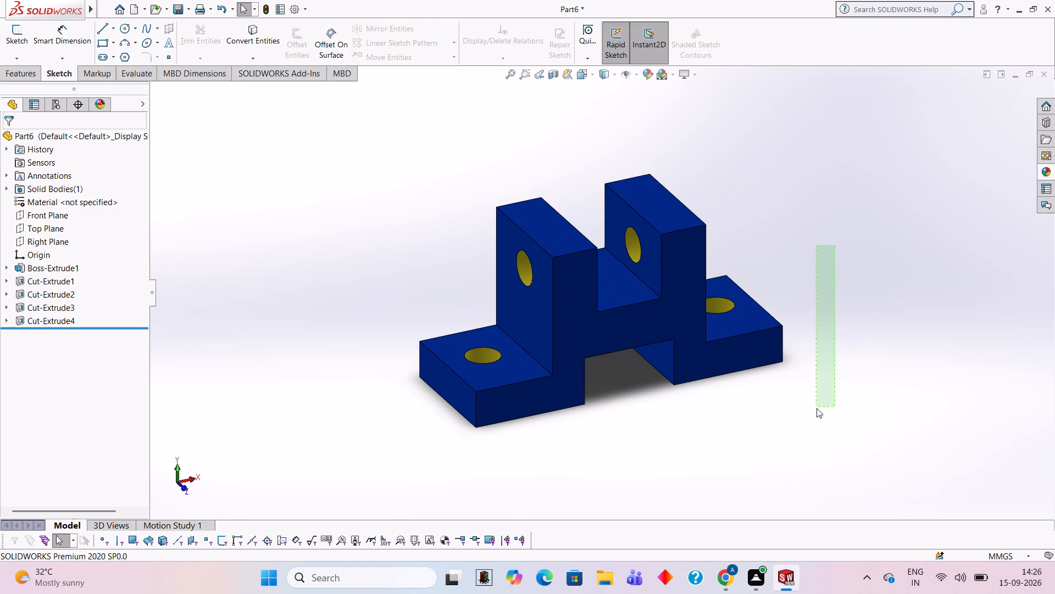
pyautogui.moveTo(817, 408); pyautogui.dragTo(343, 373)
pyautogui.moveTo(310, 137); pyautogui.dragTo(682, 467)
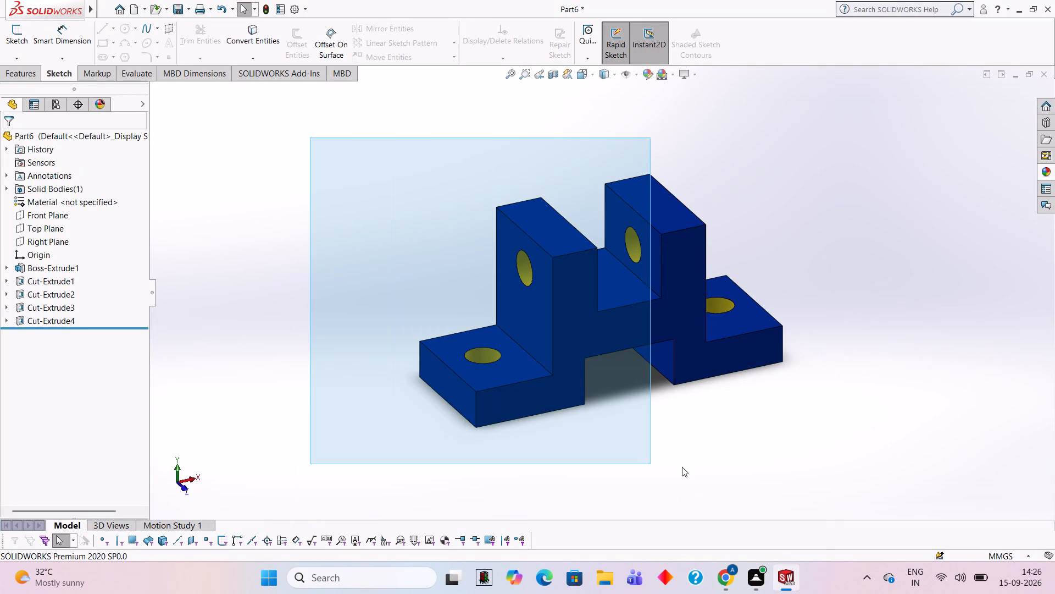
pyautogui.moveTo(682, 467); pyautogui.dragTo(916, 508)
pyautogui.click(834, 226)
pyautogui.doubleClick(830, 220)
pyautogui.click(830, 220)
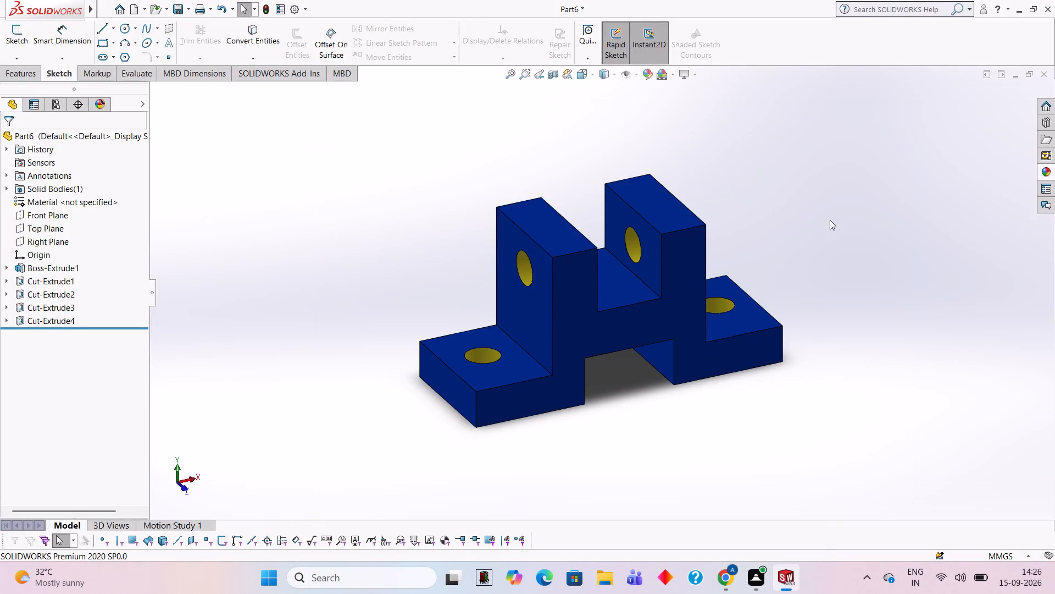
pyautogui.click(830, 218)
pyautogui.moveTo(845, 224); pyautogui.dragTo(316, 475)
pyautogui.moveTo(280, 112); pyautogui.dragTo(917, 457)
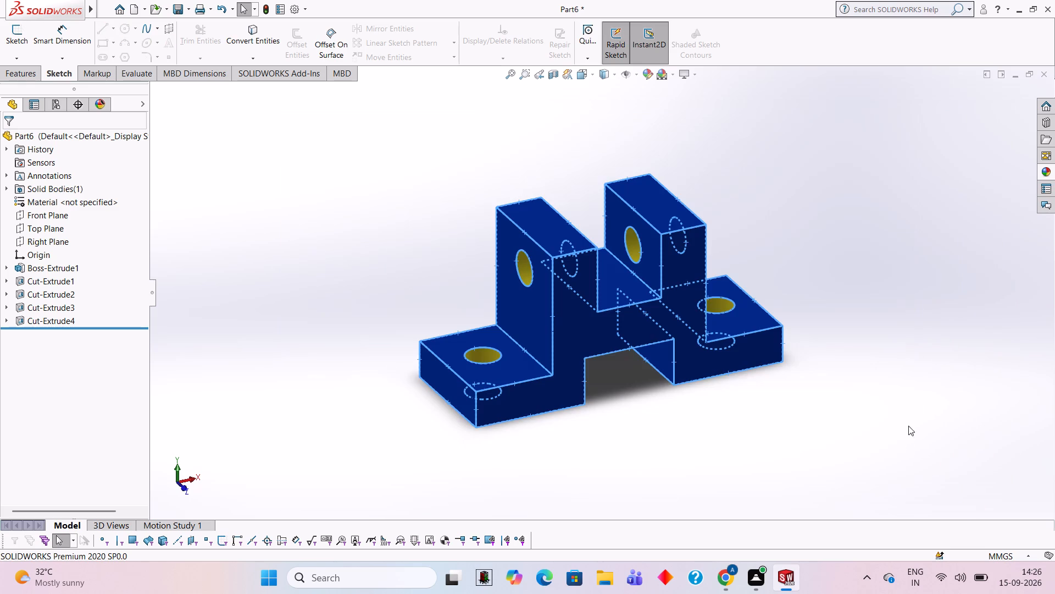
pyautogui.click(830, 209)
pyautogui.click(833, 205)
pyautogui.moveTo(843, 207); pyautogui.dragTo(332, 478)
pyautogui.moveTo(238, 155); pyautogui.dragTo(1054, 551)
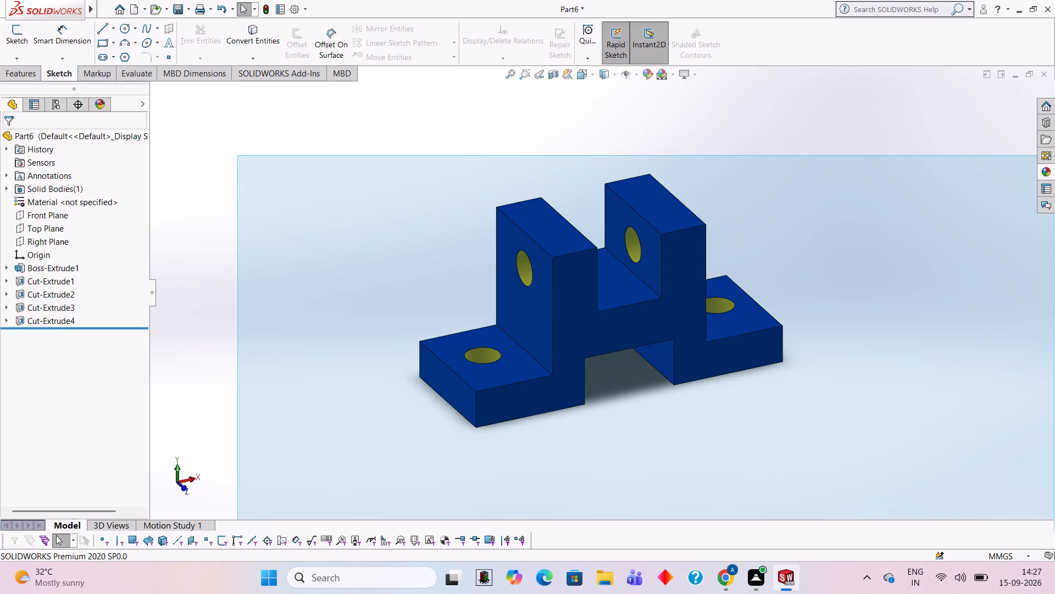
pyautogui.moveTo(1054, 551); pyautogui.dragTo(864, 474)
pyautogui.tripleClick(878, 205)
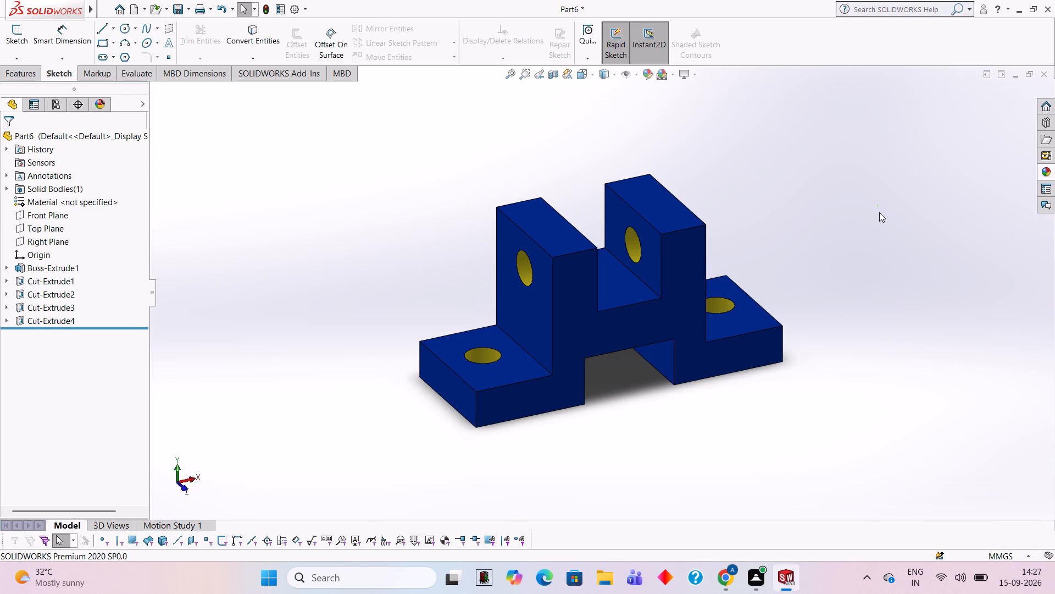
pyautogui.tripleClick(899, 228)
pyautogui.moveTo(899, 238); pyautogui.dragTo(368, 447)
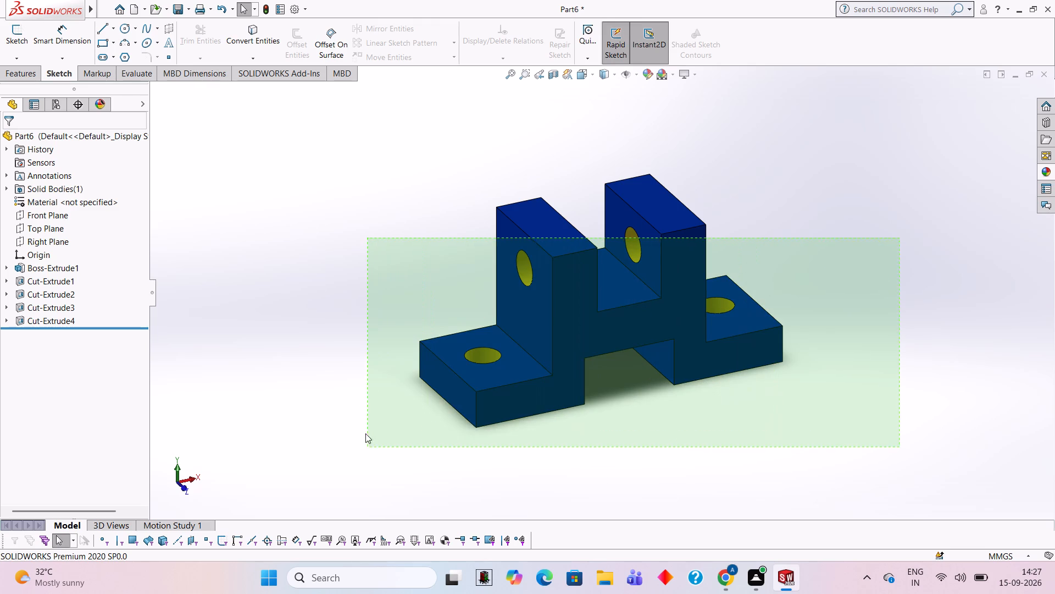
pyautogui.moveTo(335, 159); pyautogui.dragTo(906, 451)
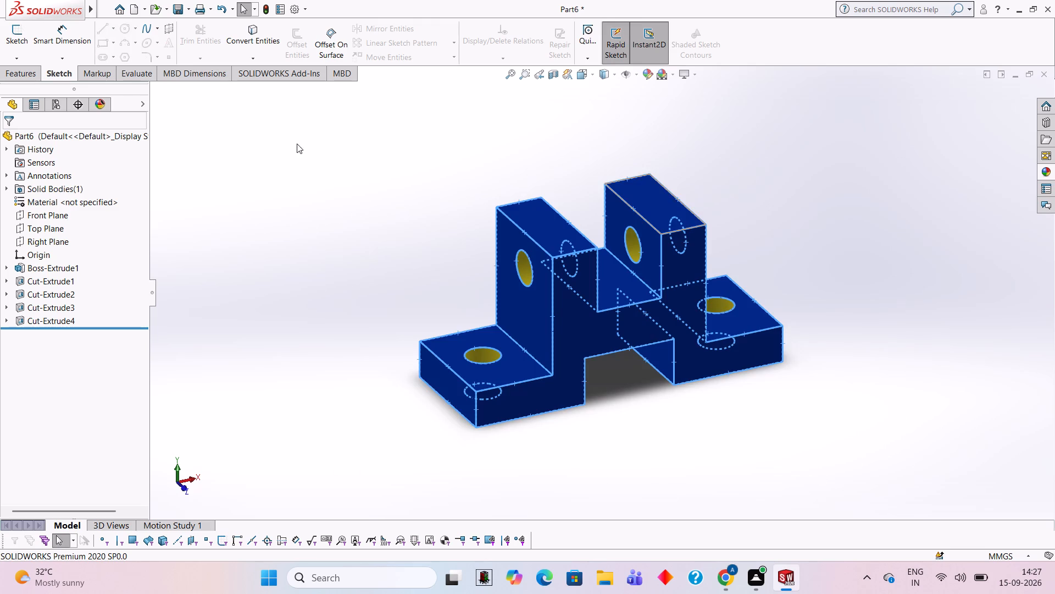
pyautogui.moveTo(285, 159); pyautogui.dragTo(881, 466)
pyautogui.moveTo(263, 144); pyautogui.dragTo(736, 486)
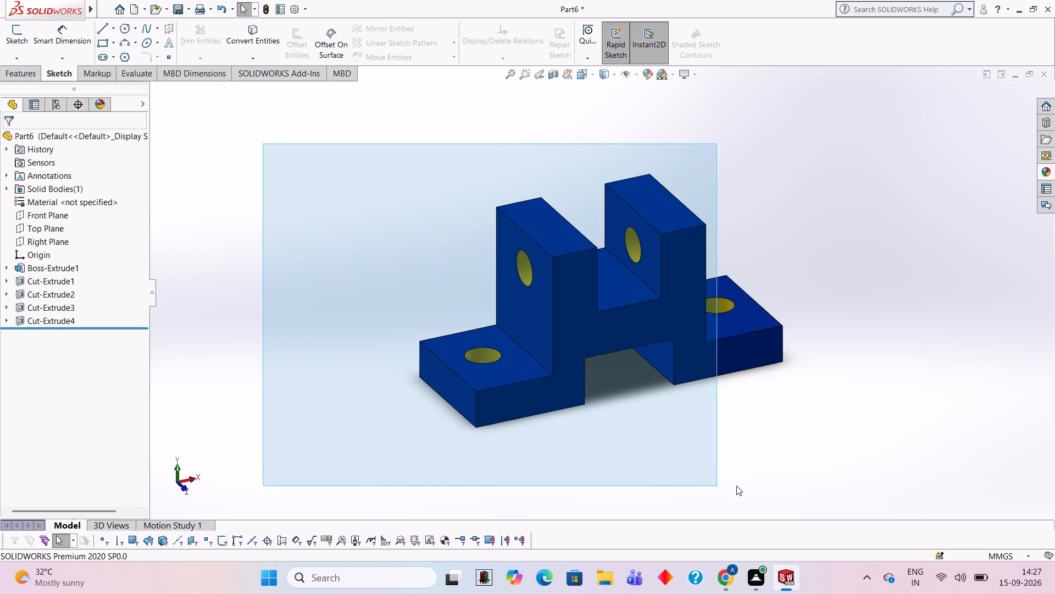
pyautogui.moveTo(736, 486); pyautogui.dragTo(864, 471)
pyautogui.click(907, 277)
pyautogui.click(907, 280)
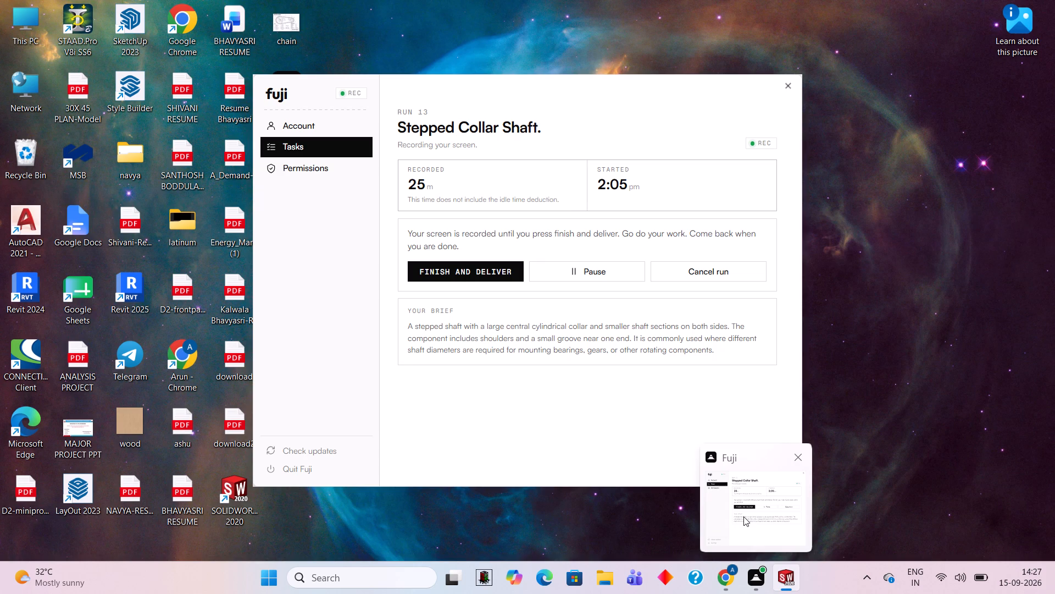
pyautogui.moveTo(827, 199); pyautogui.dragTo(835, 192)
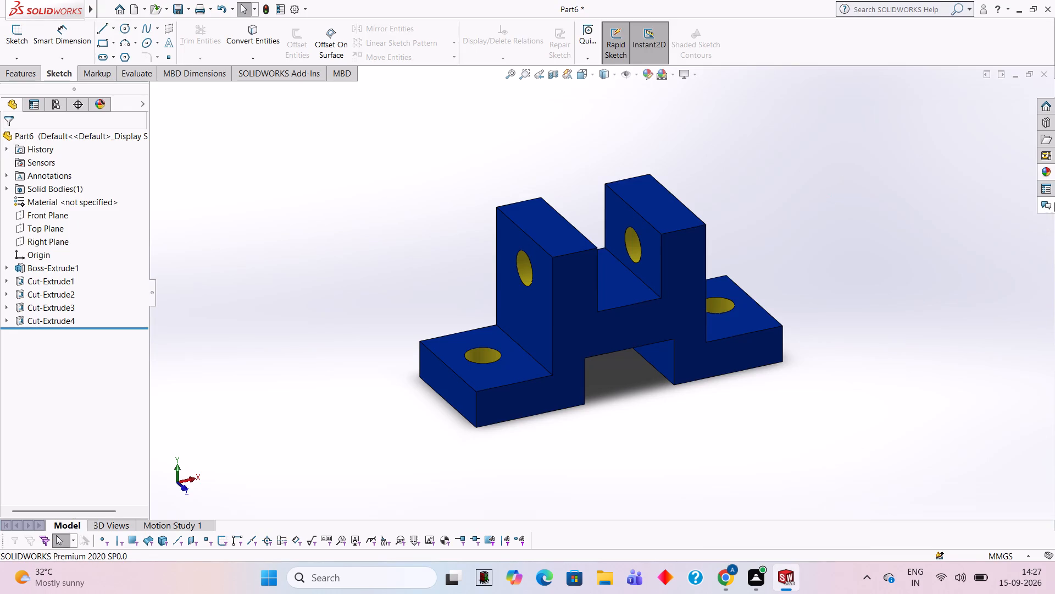
# Examine the soft touch, low gloss, textured and clear plastic appearances in the appearance library.
pyautogui.click(1045, 172)
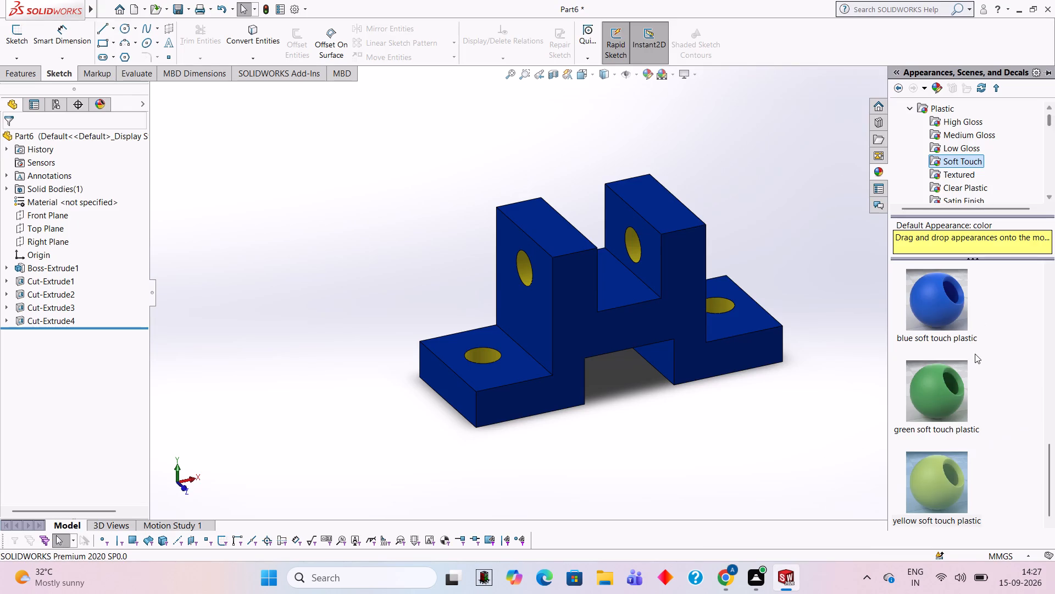
pyautogui.scroll(-6, 948, 465)
pyautogui.scroll(5, 961, 459)
pyautogui.scroll(-5, 957, 450)
pyautogui.scroll(8, 955, 450)
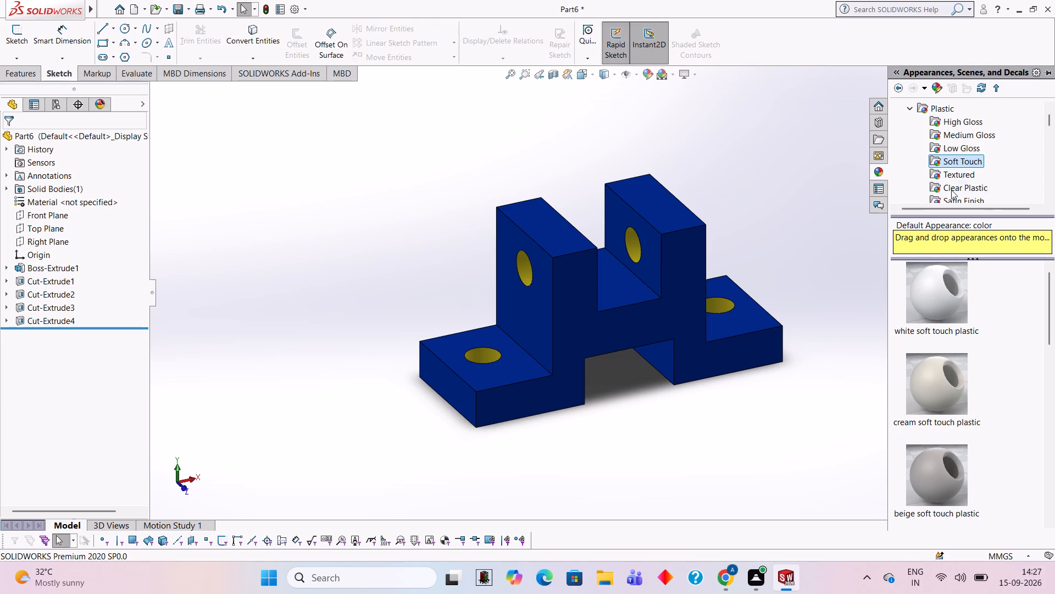
pyautogui.click(953, 148)
pyautogui.scroll(-4, 978, 357)
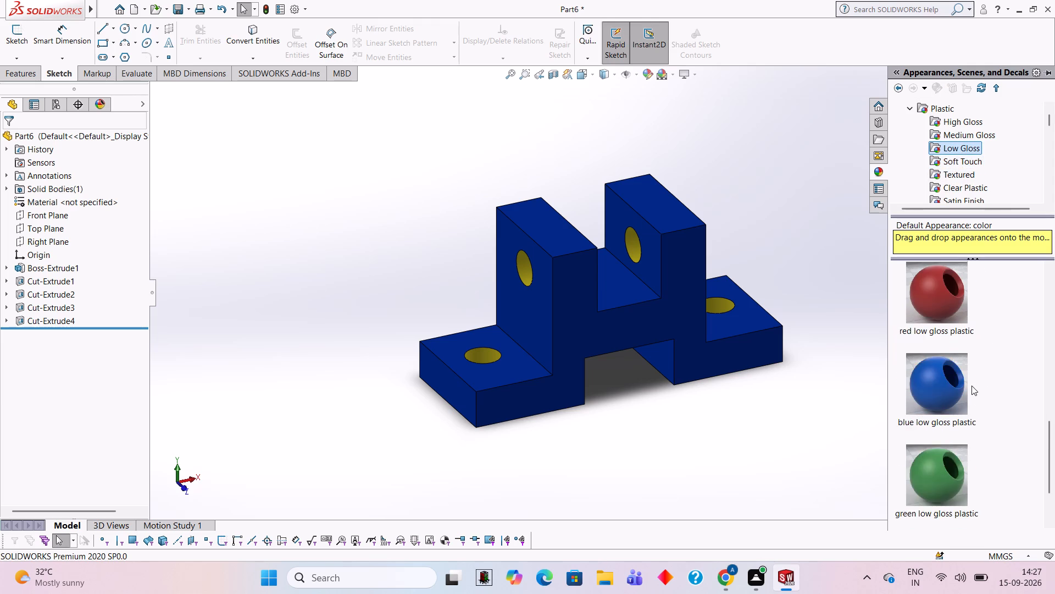
pyautogui.scroll(-6, 971, 393)
pyautogui.scroll(9, 959, 391)
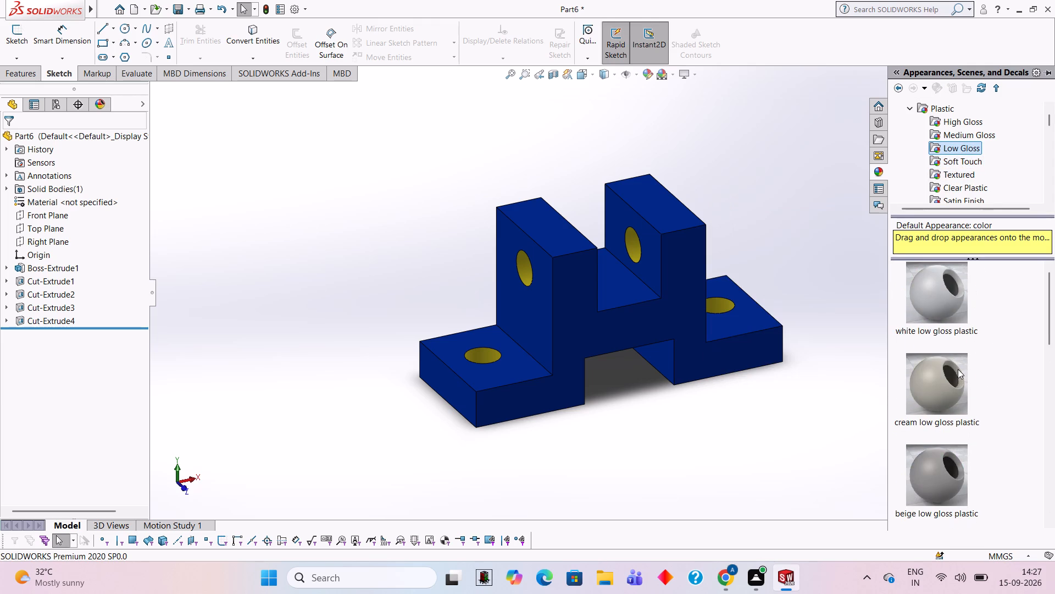
pyautogui.click(965, 174)
pyautogui.scroll(-4, 993, 440)
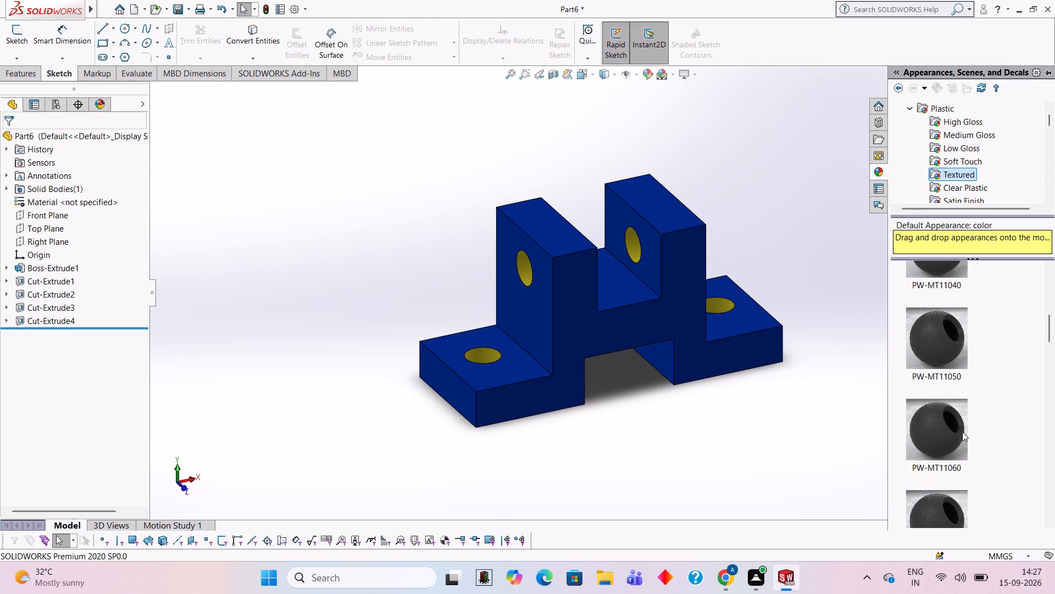
pyautogui.scroll(-18, 962, 432)
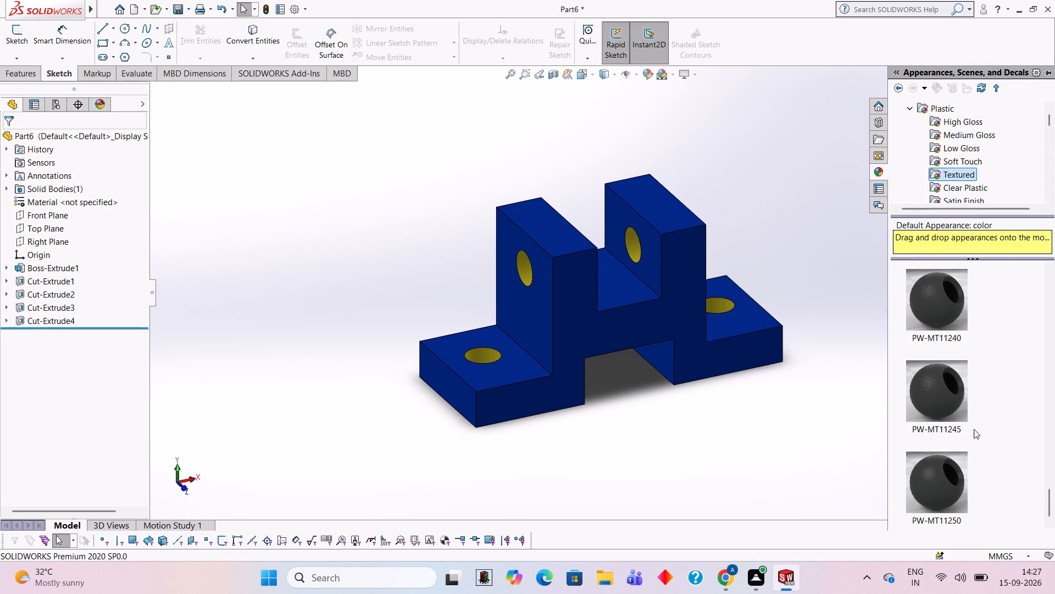
pyautogui.click(963, 179)
pyautogui.click(960, 189)
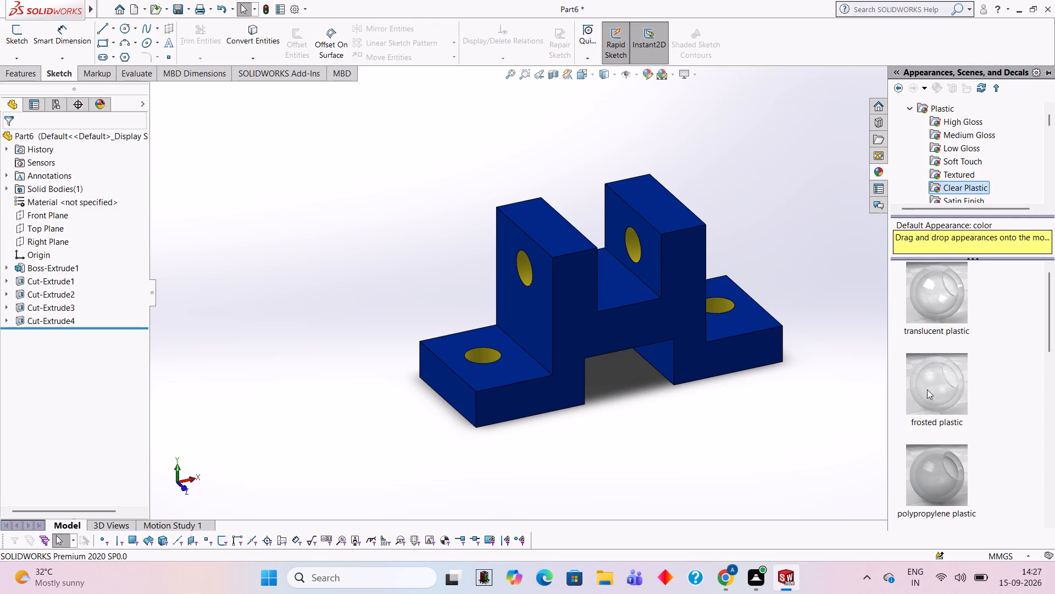
pyautogui.scroll(-10, 929, 408)
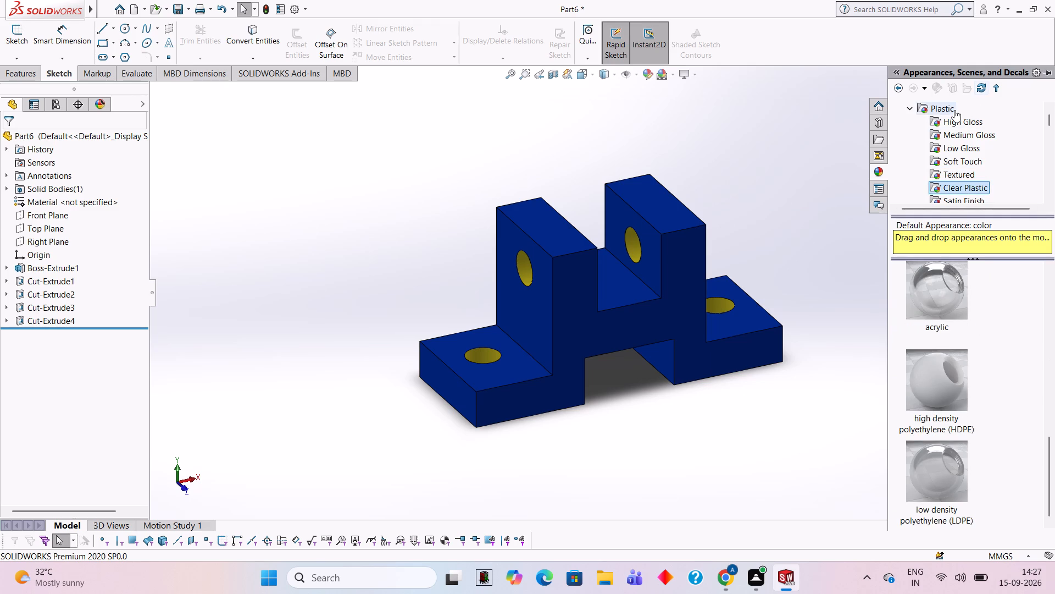
# Replace the block's existing blue appearance with blue high gloss plastic, applying it from the front face.
pyautogui.click(957, 128)
pyautogui.scroll(-8, 978, 381)
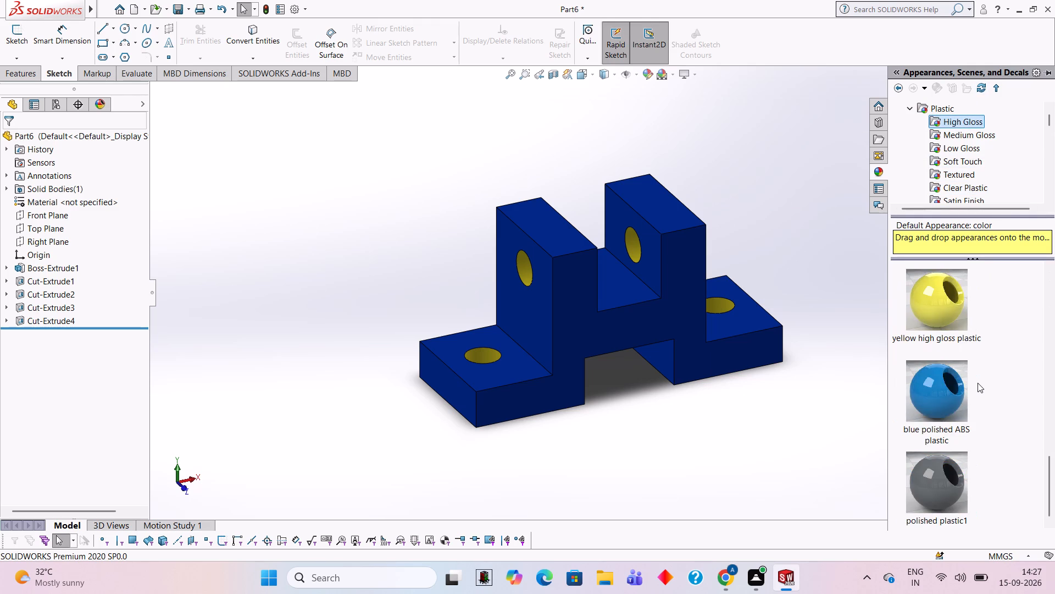
pyautogui.scroll(-4, 978, 383)
pyautogui.scroll(2, 978, 383)
pyautogui.scroll(-1, 978, 383)
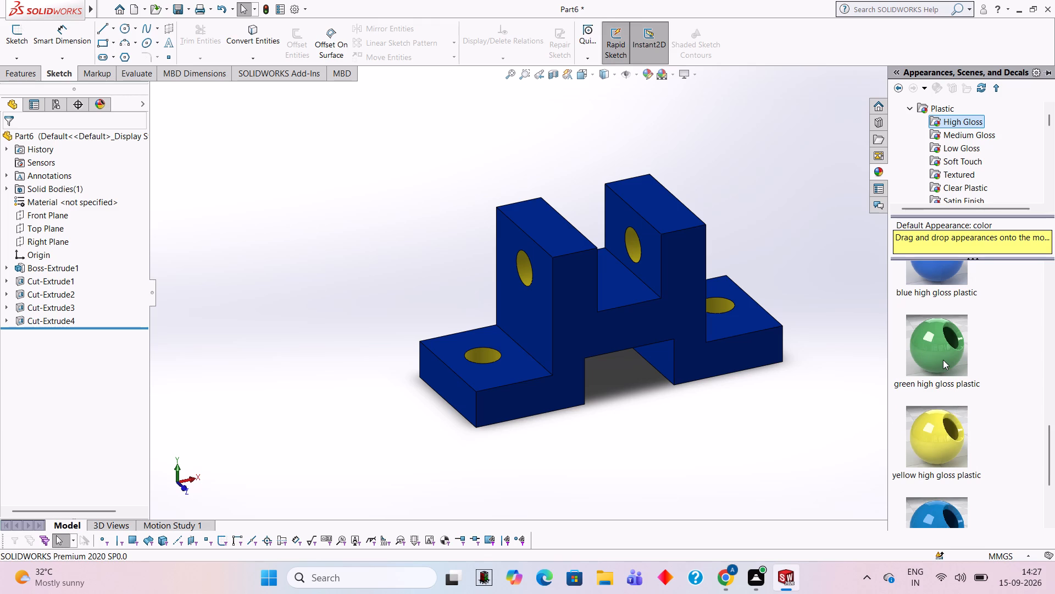
pyautogui.scroll(1, 943, 360)
pyautogui.moveTo(941, 386); pyautogui.dragTo(656, 310)
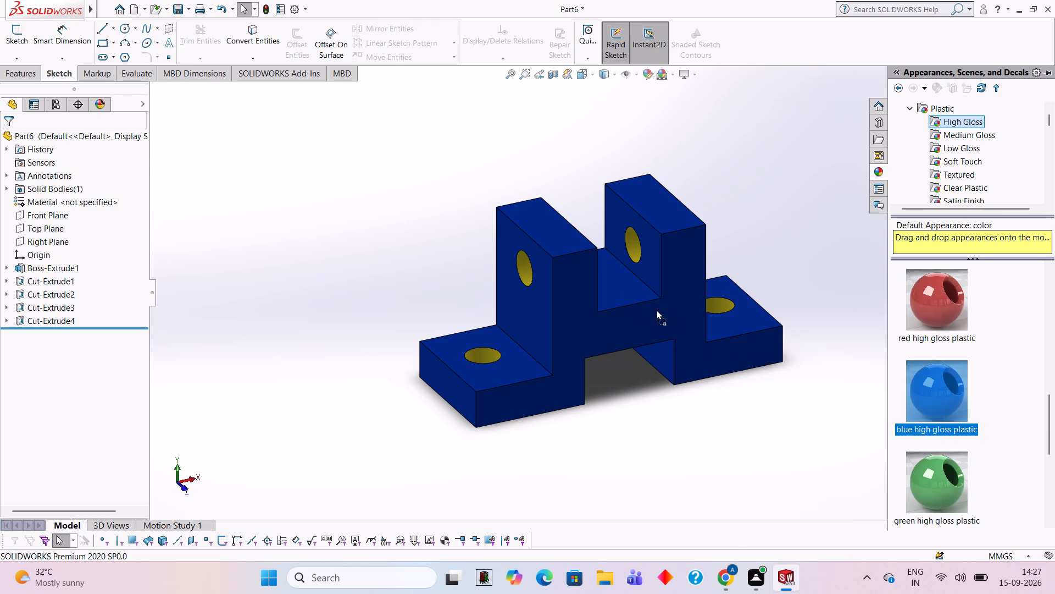
pyautogui.moveTo(656, 310); pyautogui.dragTo(575, 246)
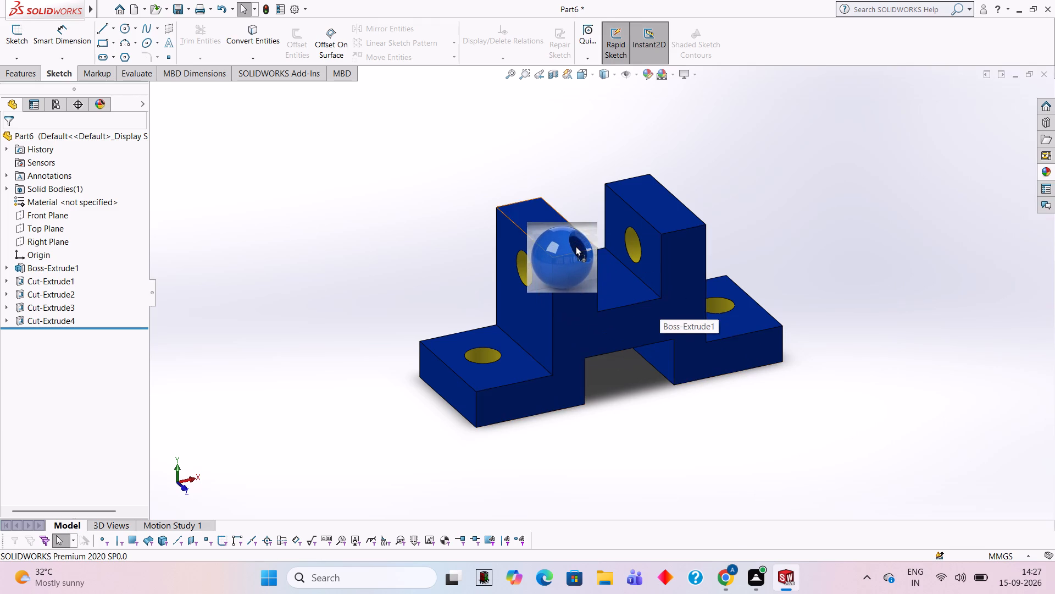
pyautogui.moveTo(575, 246); pyautogui.dragTo(580, 263)
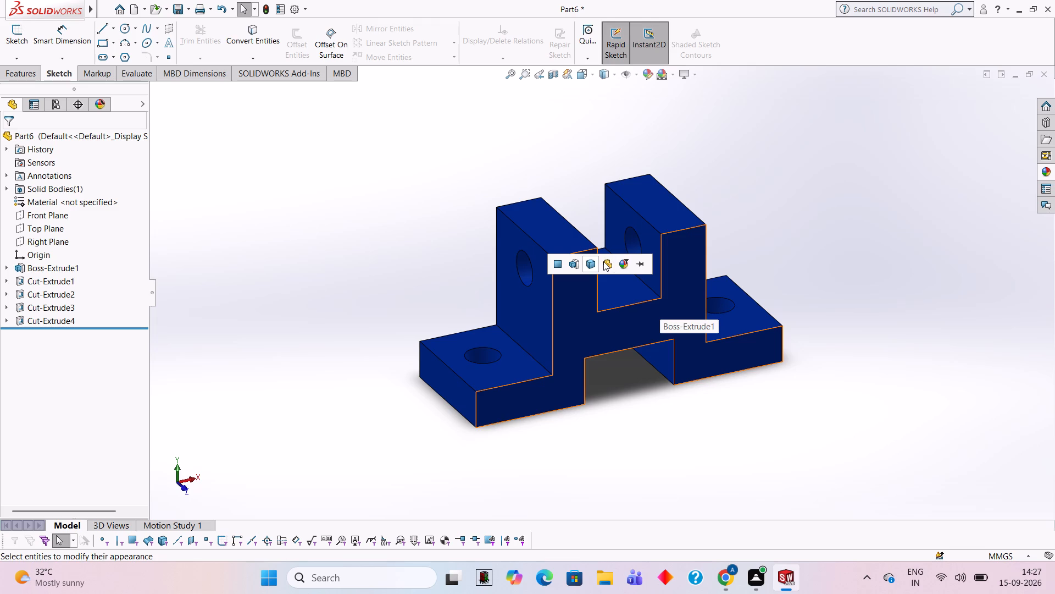
pyautogui.click(622, 261)
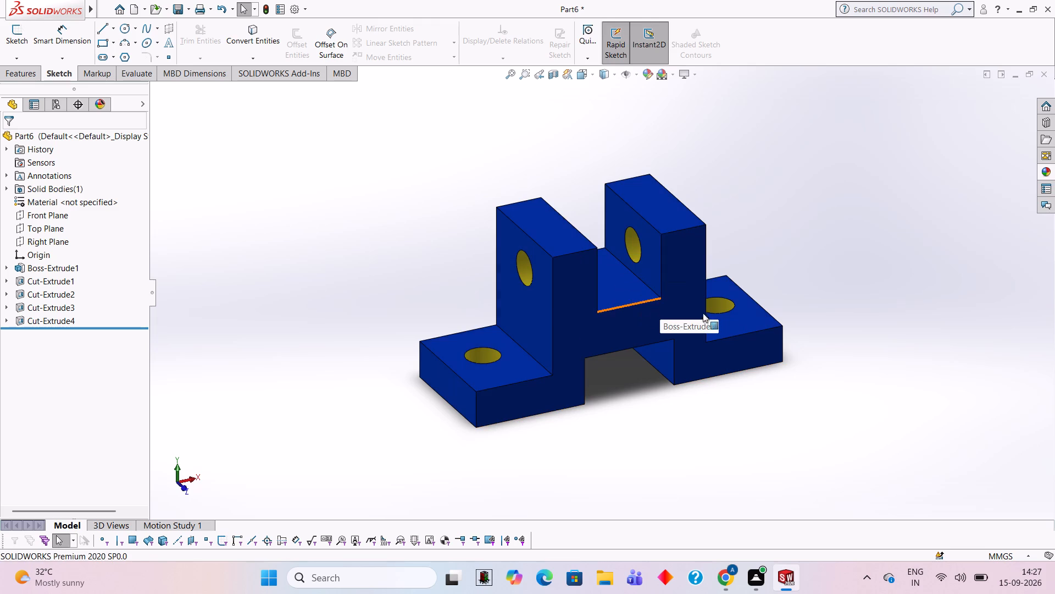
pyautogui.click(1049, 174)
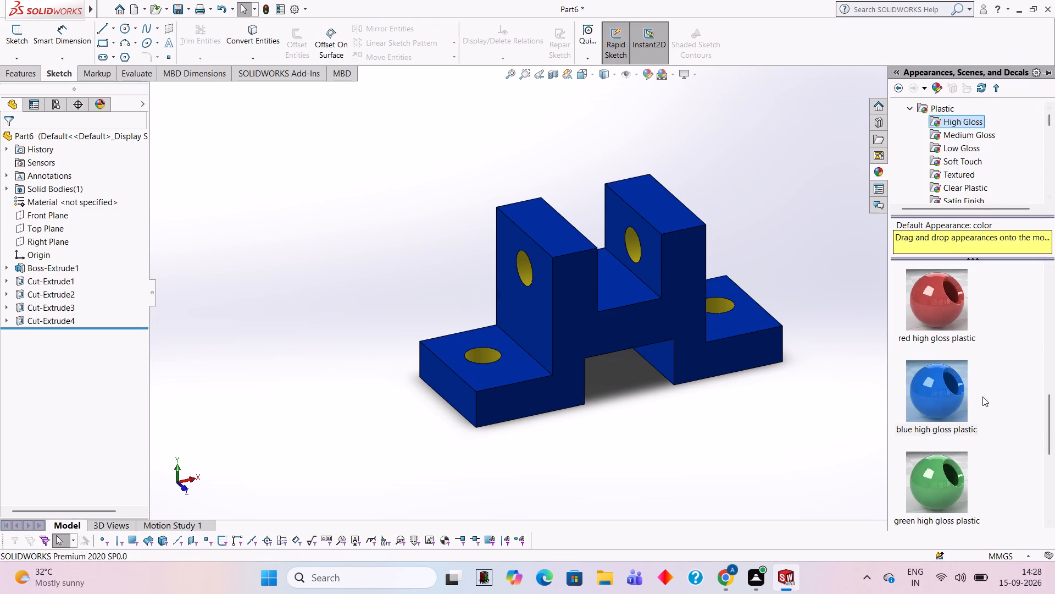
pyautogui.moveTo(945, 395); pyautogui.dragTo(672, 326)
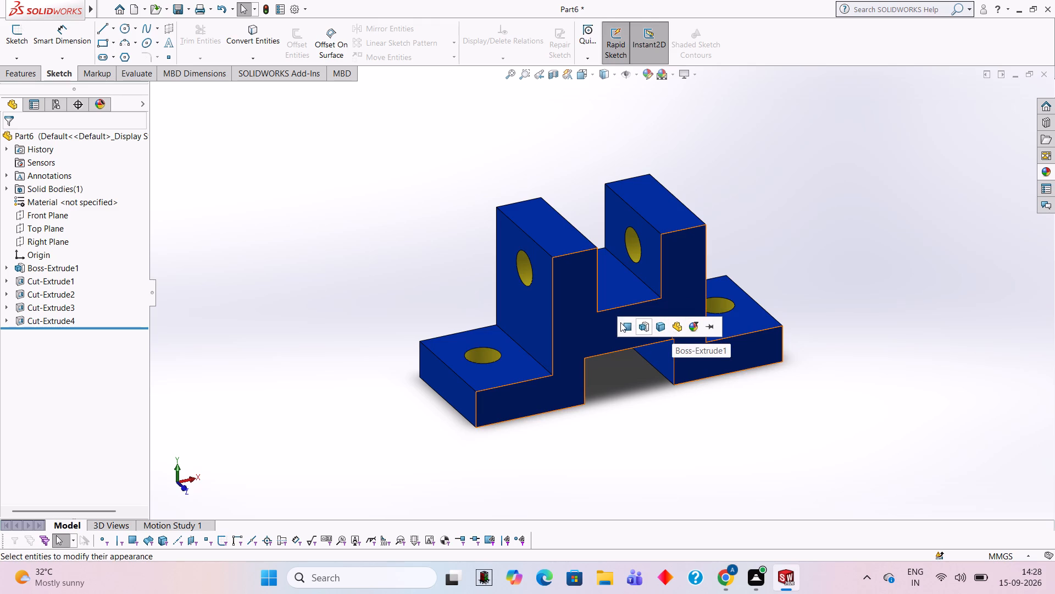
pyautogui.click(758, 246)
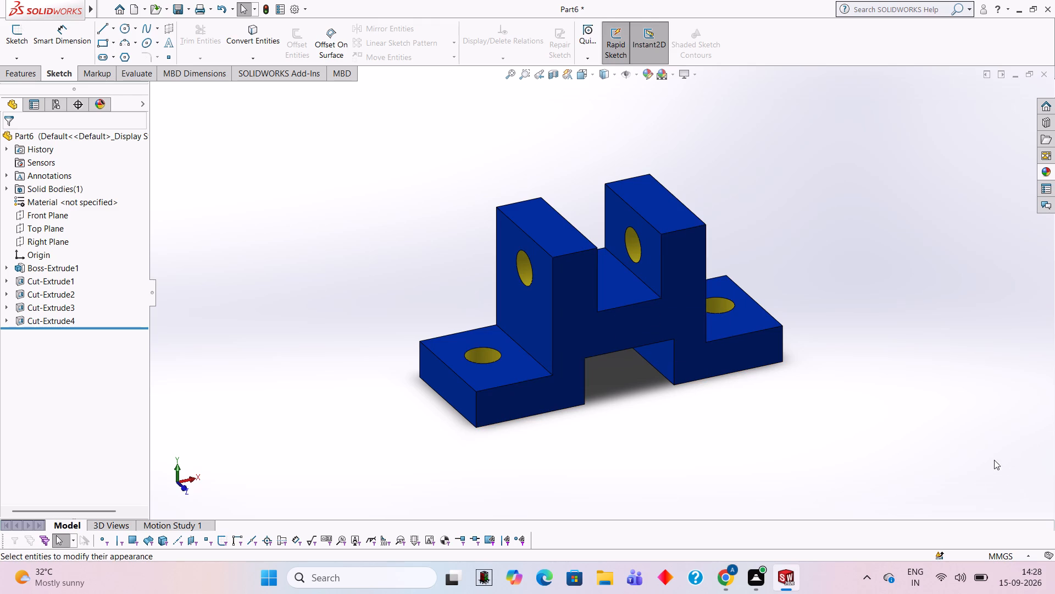
# Apply yellow high gloss plastic to the block from the near upright's hole.
pyautogui.click(1047, 174)
pyautogui.scroll(-2, 983, 414)
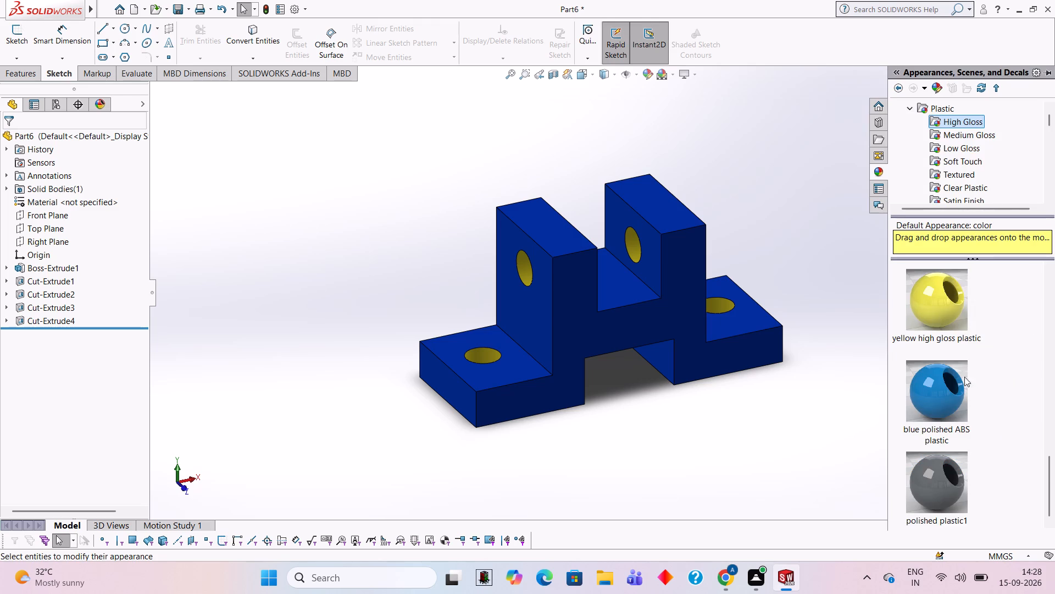
pyautogui.moveTo(948, 291); pyautogui.dragTo(523, 259)
pyautogui.click(537, 259)
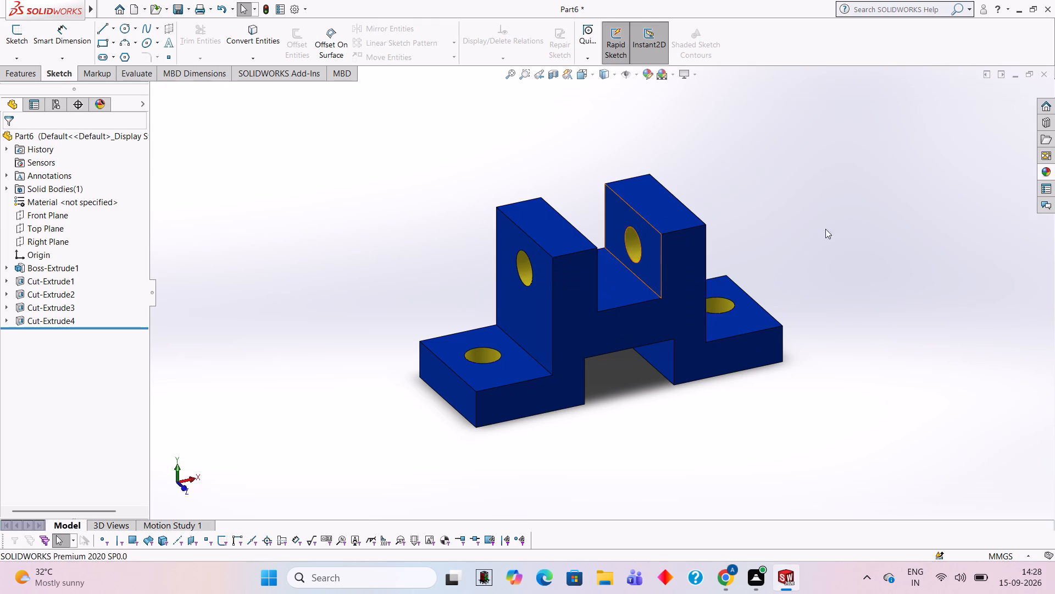
pyautogui.click(834, 217)
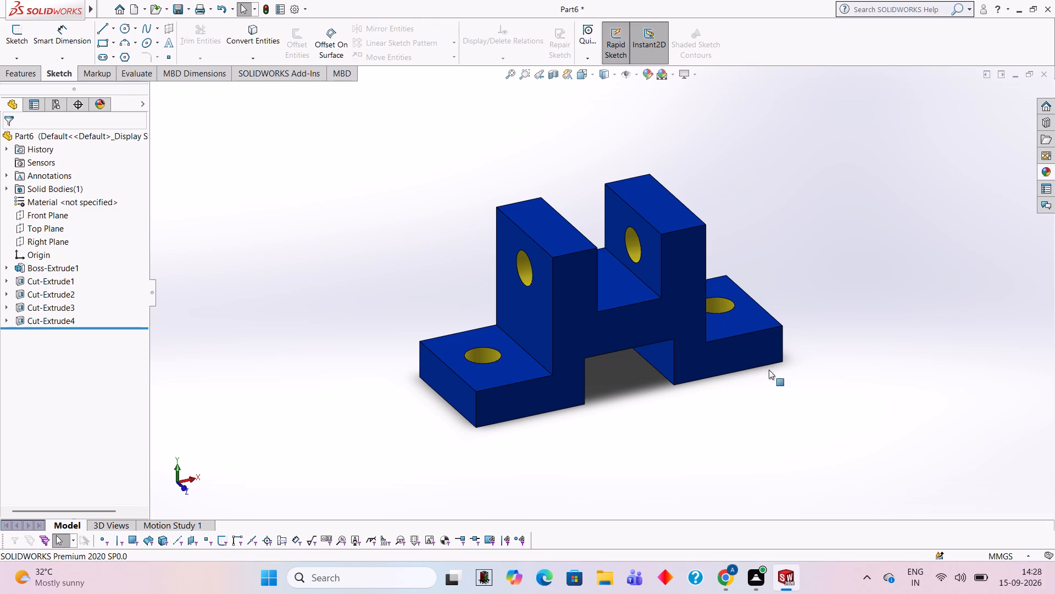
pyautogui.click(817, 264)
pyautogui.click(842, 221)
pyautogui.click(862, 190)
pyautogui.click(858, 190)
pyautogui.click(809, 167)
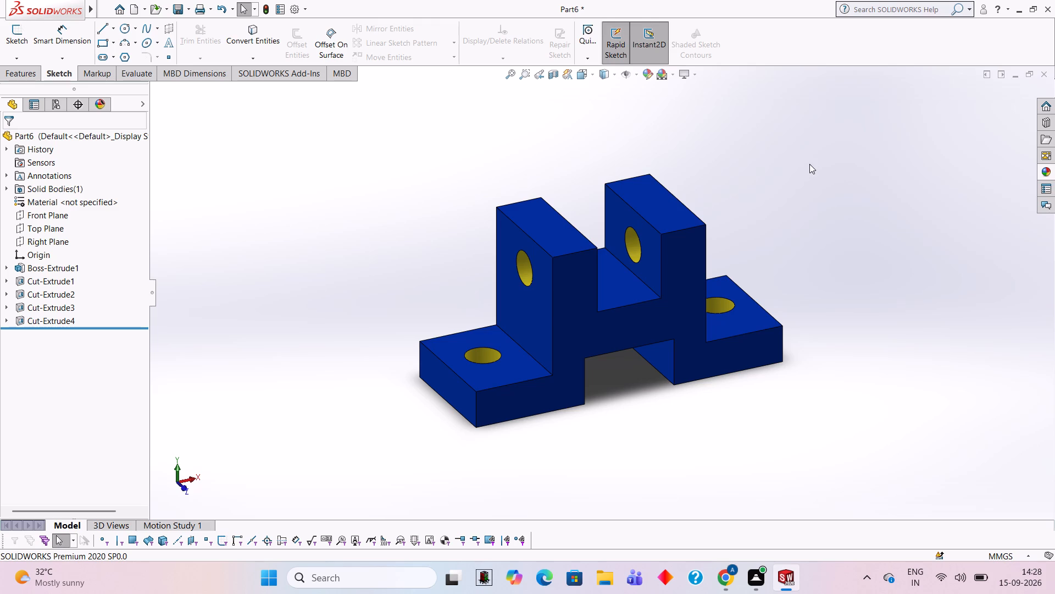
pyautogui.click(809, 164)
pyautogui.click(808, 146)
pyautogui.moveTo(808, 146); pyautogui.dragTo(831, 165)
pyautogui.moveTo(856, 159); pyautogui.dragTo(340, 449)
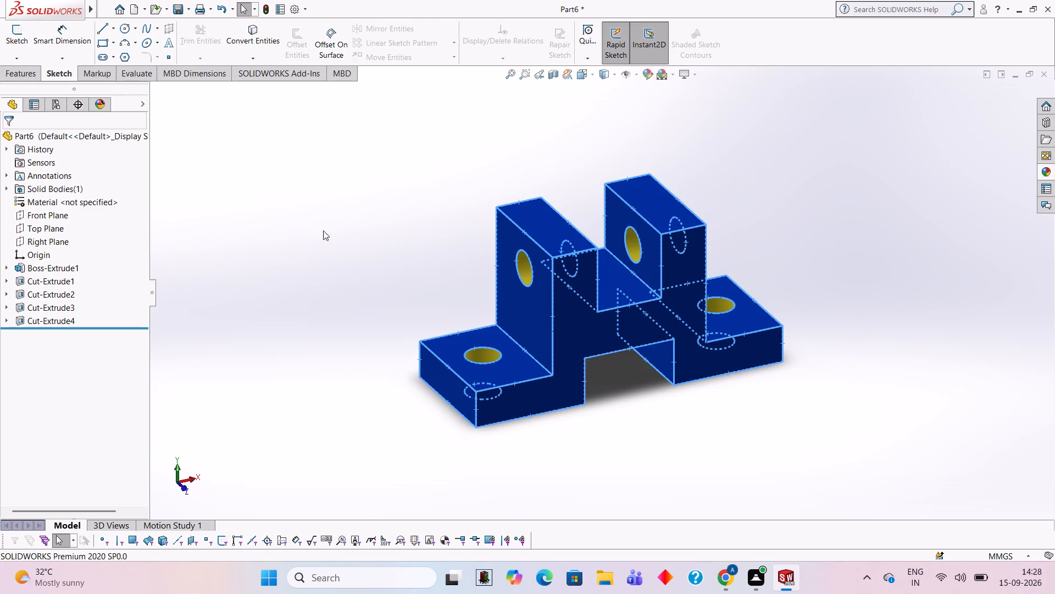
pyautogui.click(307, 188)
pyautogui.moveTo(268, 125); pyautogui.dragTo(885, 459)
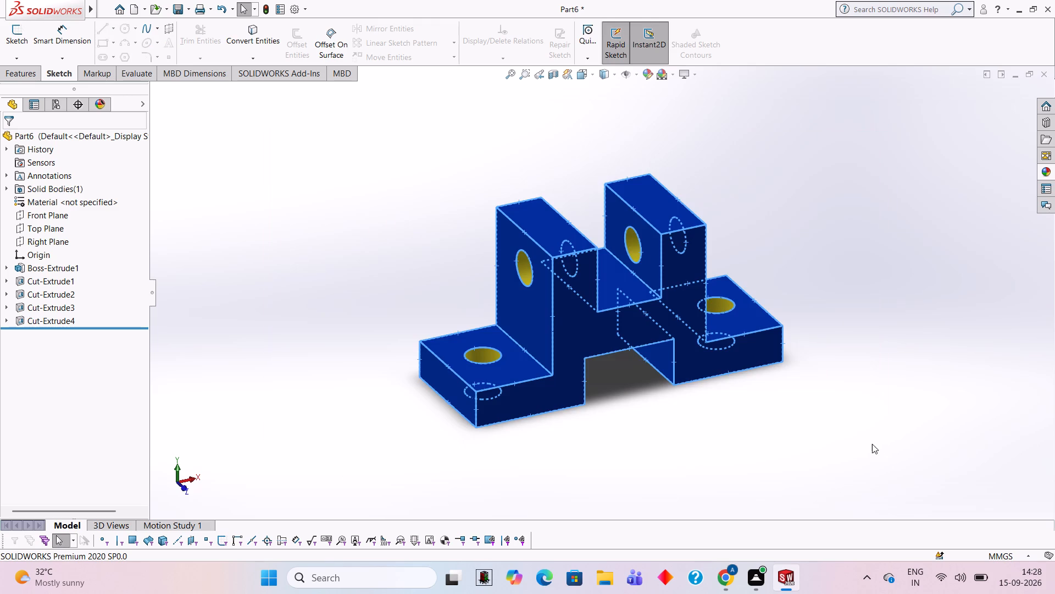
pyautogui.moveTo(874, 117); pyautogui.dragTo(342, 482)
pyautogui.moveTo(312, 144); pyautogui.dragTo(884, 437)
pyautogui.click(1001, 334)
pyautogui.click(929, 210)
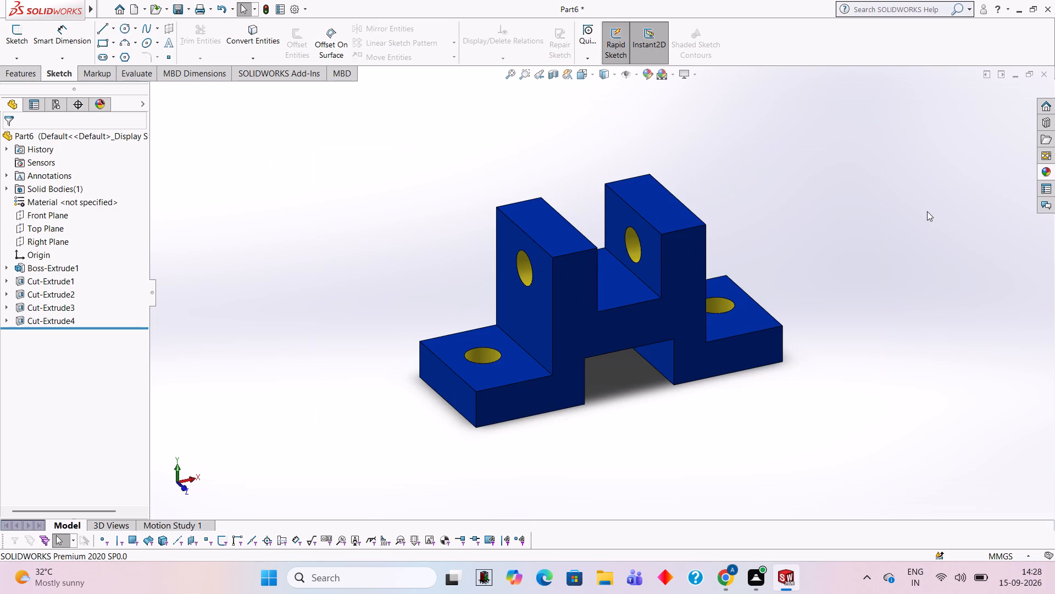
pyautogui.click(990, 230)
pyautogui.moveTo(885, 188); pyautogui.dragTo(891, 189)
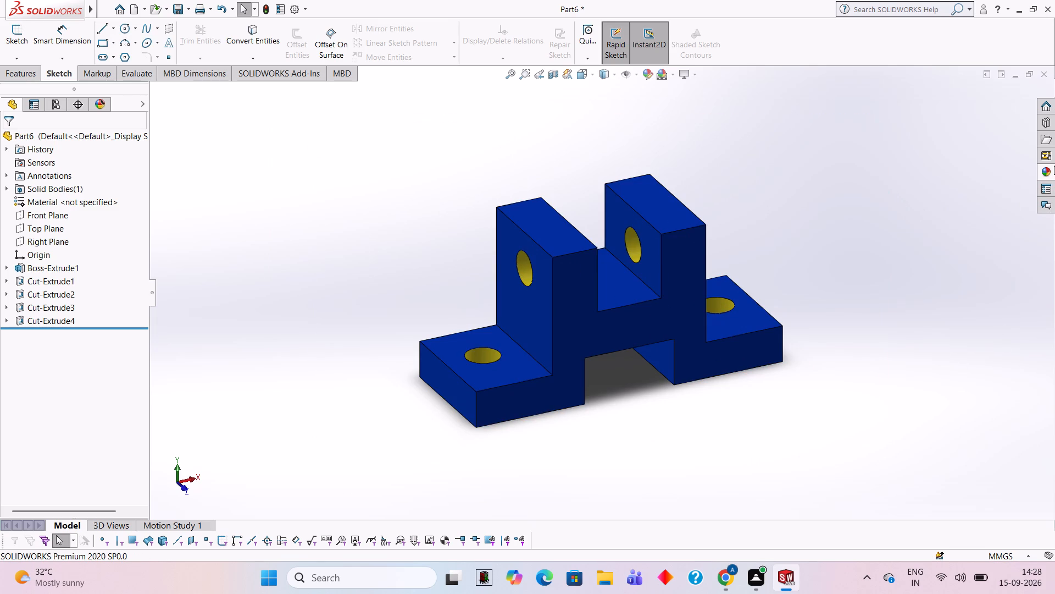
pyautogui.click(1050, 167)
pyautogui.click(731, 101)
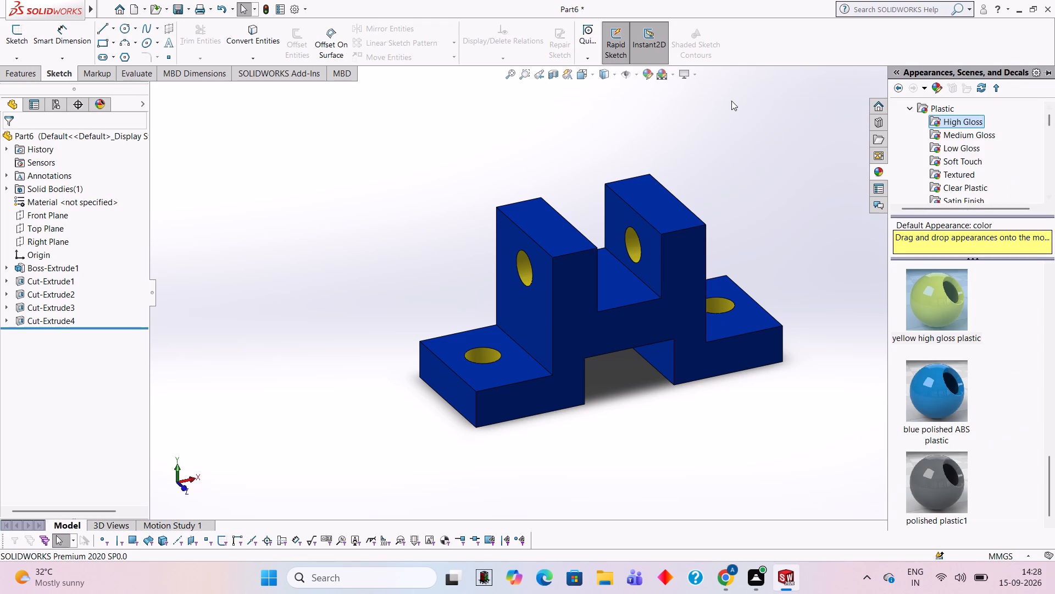
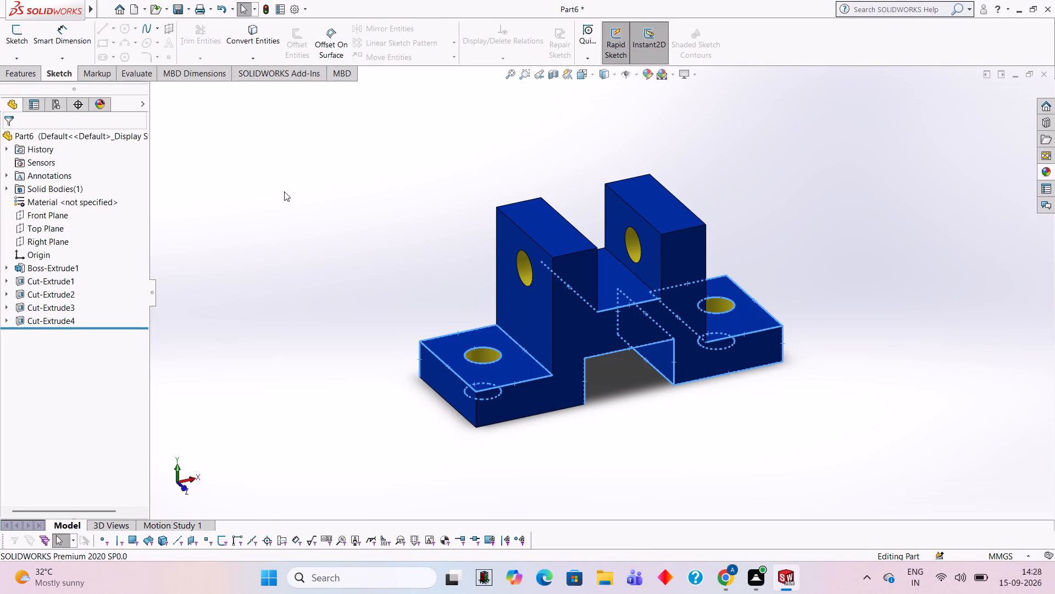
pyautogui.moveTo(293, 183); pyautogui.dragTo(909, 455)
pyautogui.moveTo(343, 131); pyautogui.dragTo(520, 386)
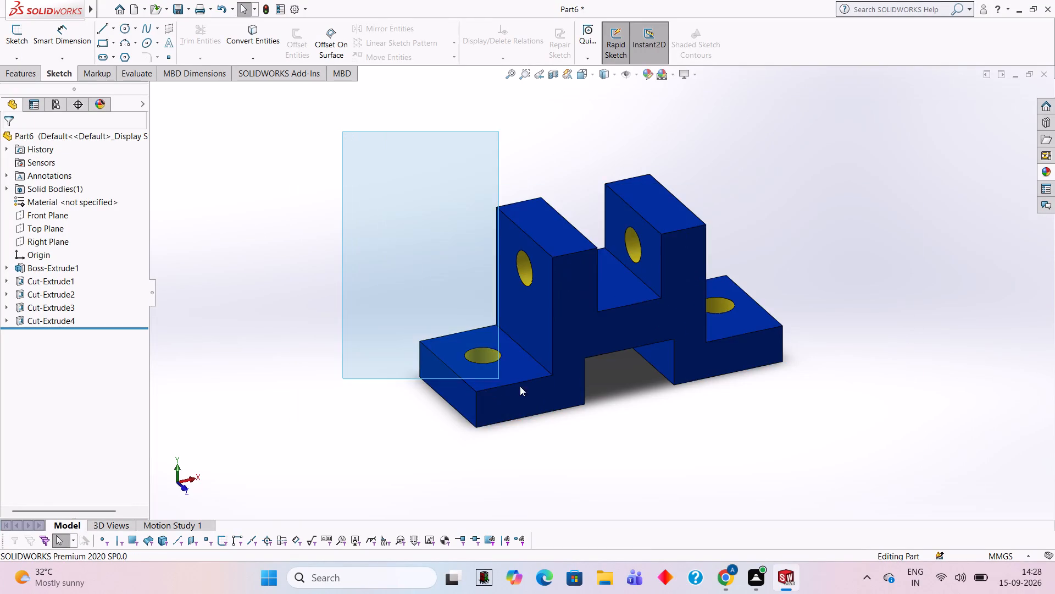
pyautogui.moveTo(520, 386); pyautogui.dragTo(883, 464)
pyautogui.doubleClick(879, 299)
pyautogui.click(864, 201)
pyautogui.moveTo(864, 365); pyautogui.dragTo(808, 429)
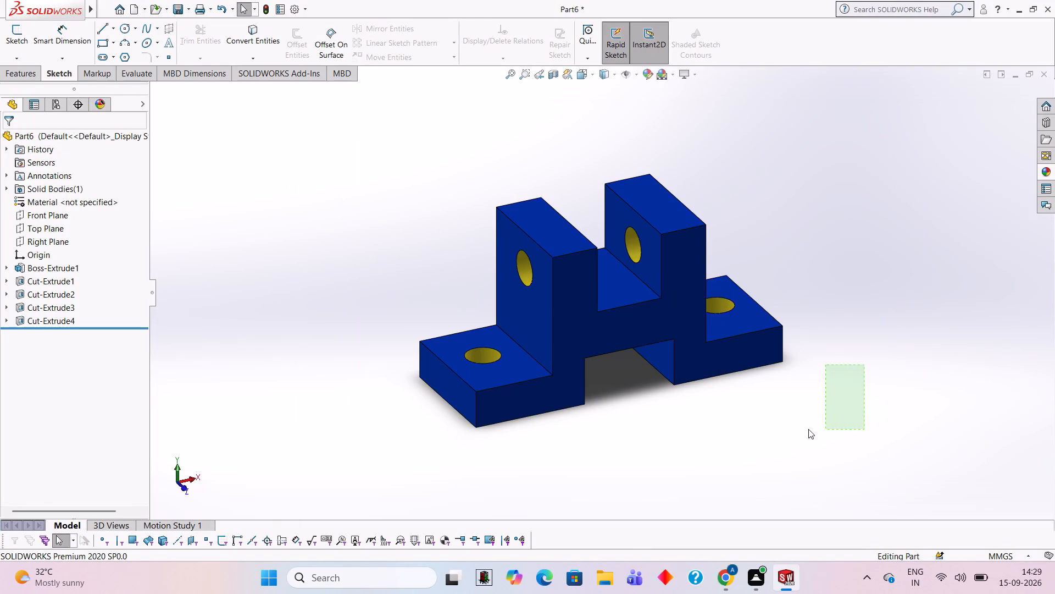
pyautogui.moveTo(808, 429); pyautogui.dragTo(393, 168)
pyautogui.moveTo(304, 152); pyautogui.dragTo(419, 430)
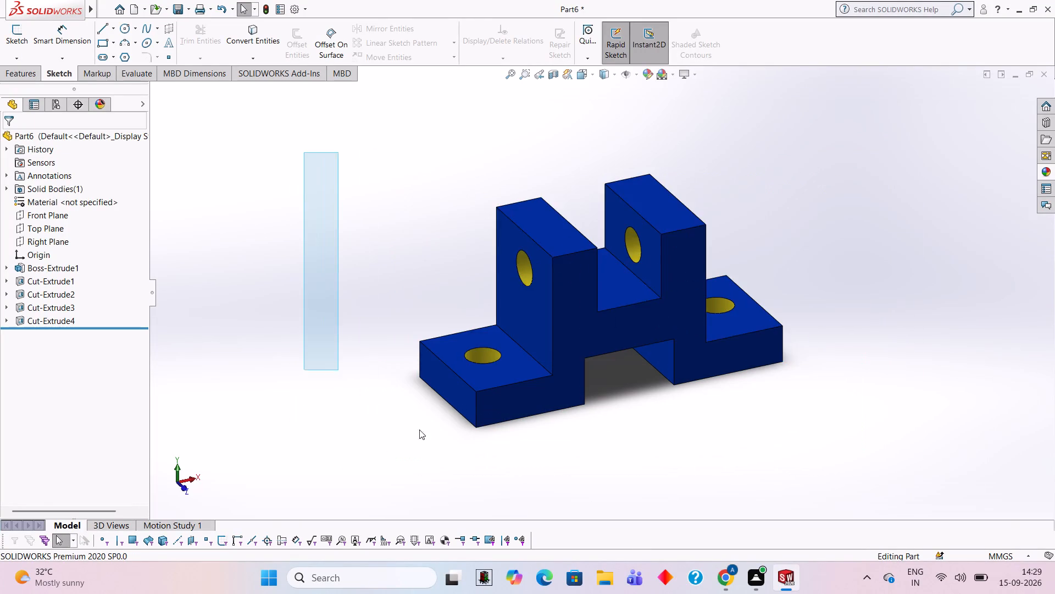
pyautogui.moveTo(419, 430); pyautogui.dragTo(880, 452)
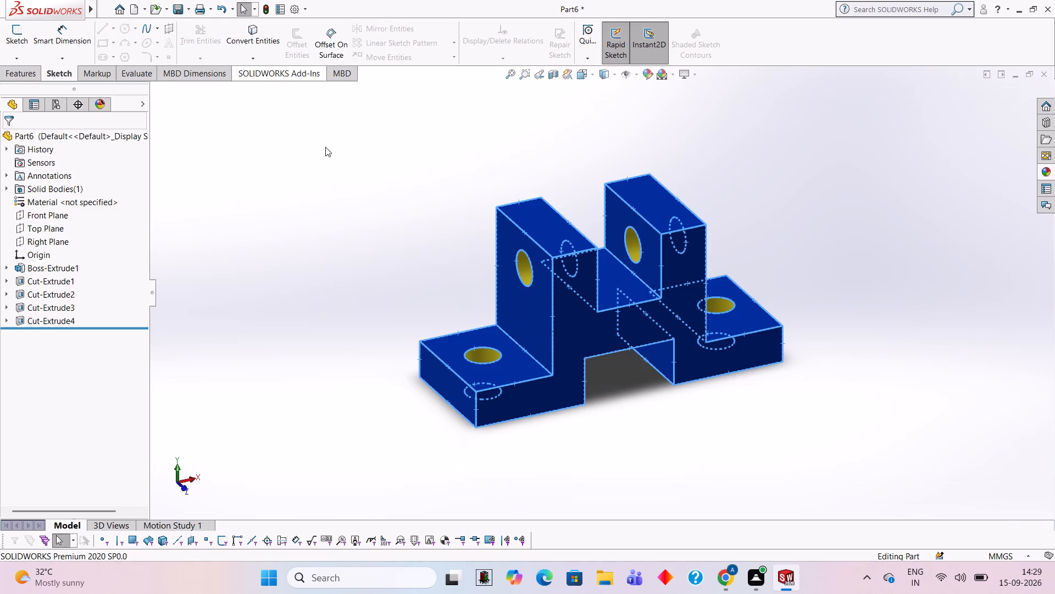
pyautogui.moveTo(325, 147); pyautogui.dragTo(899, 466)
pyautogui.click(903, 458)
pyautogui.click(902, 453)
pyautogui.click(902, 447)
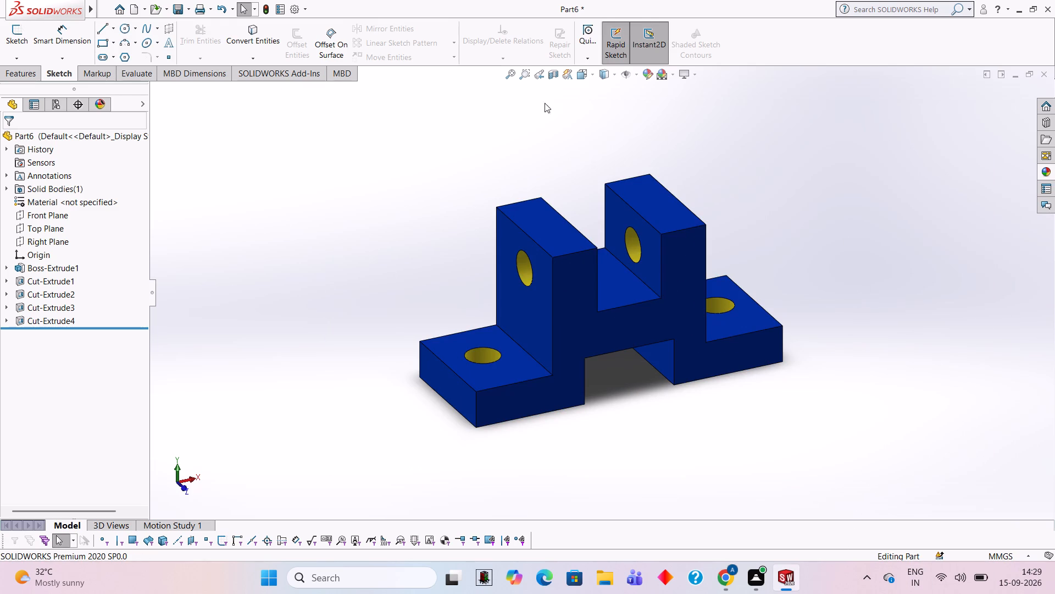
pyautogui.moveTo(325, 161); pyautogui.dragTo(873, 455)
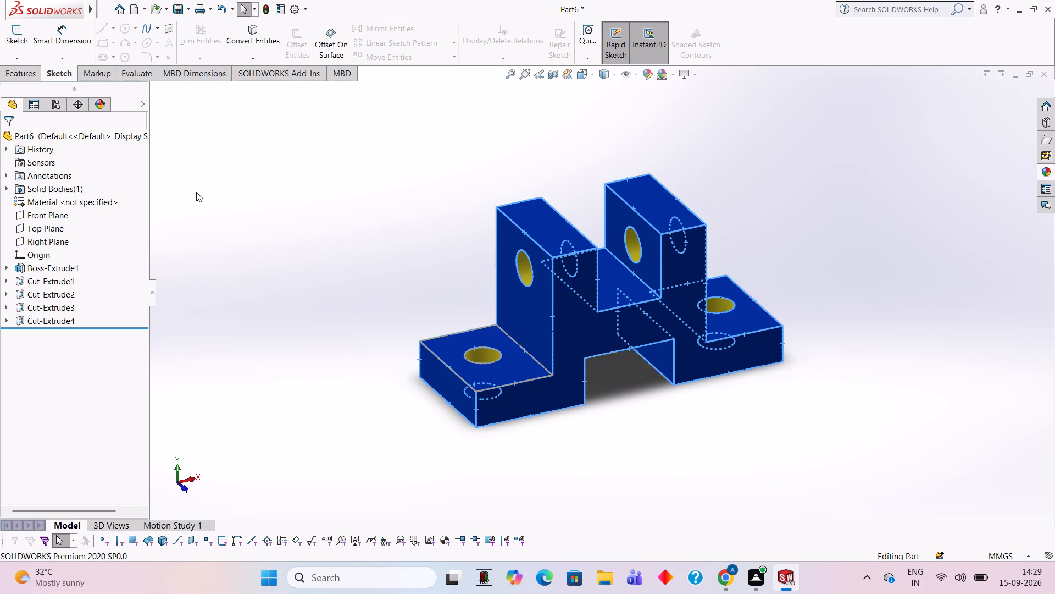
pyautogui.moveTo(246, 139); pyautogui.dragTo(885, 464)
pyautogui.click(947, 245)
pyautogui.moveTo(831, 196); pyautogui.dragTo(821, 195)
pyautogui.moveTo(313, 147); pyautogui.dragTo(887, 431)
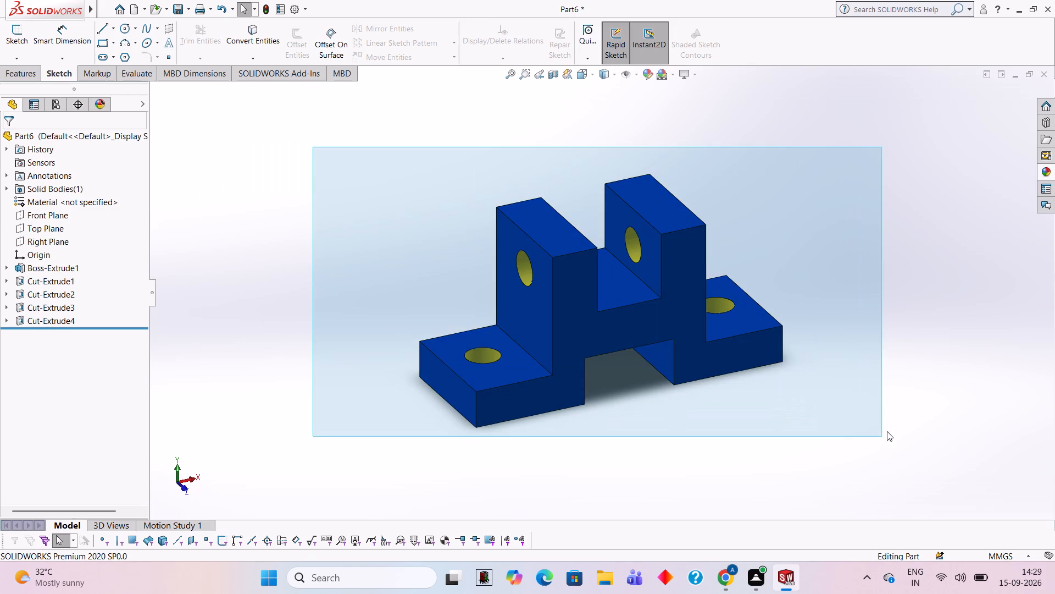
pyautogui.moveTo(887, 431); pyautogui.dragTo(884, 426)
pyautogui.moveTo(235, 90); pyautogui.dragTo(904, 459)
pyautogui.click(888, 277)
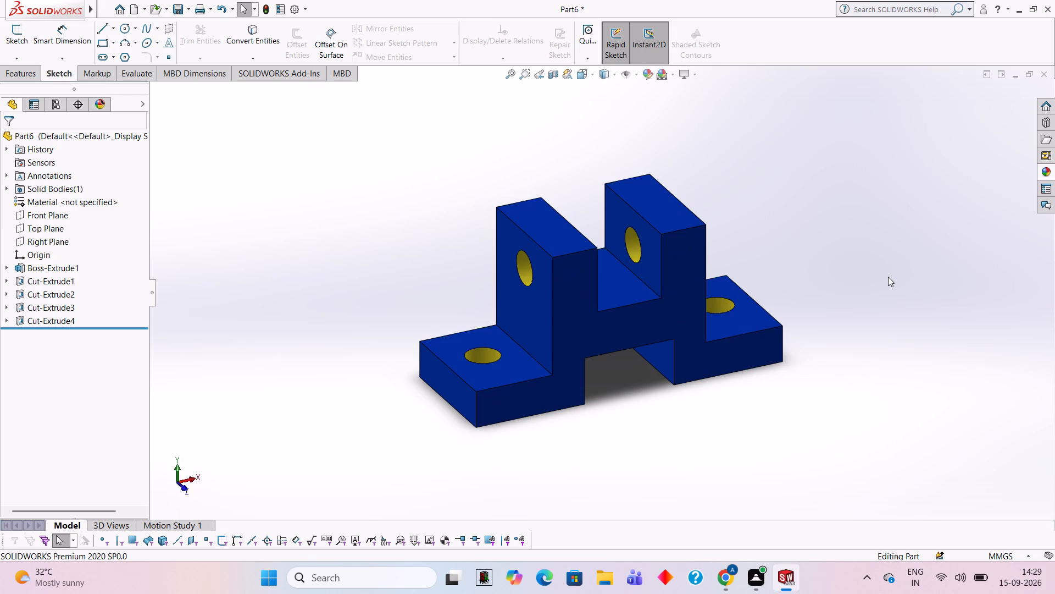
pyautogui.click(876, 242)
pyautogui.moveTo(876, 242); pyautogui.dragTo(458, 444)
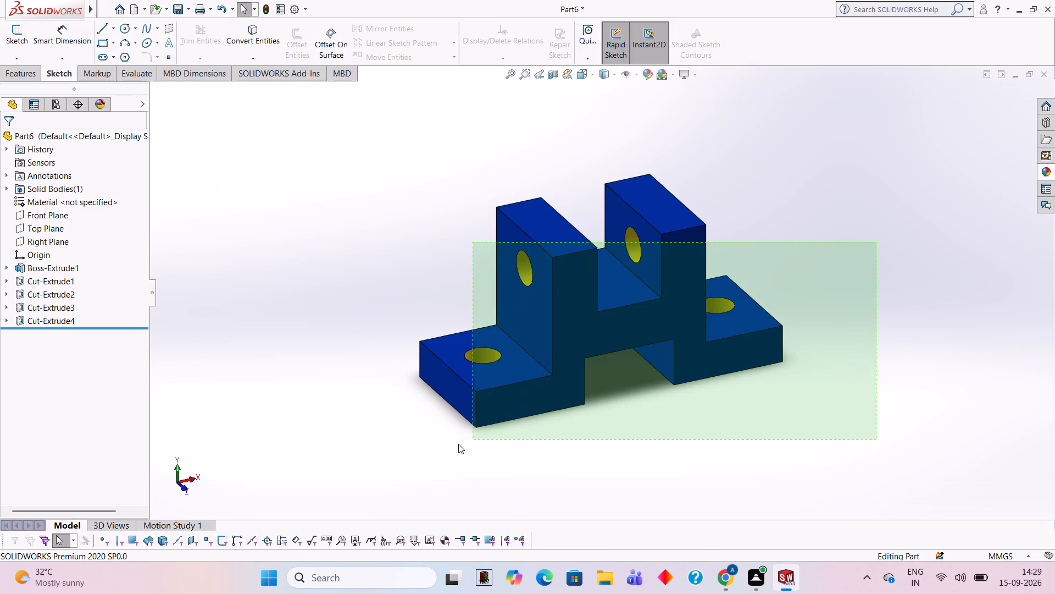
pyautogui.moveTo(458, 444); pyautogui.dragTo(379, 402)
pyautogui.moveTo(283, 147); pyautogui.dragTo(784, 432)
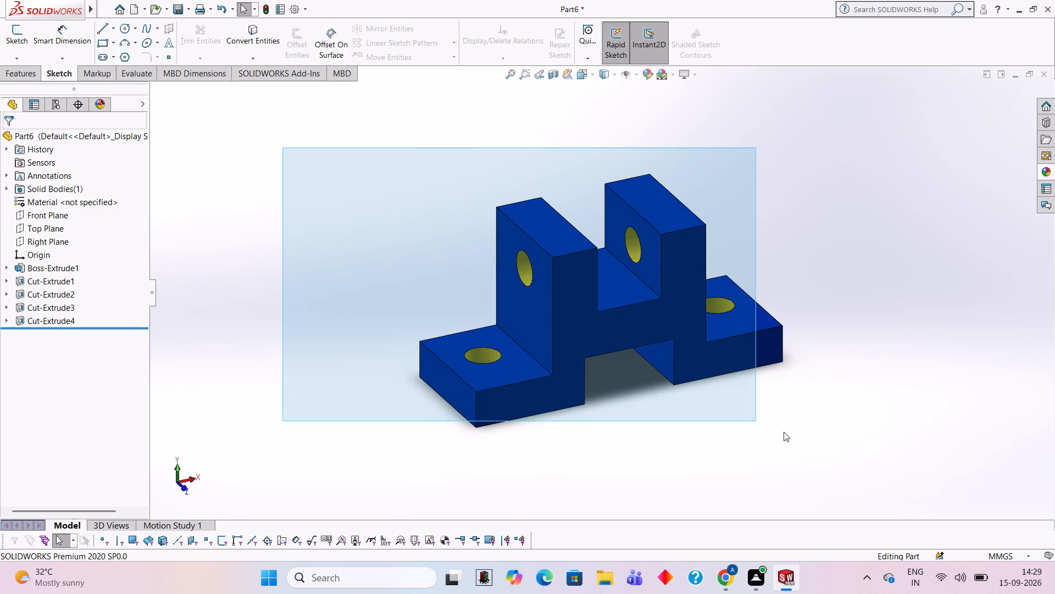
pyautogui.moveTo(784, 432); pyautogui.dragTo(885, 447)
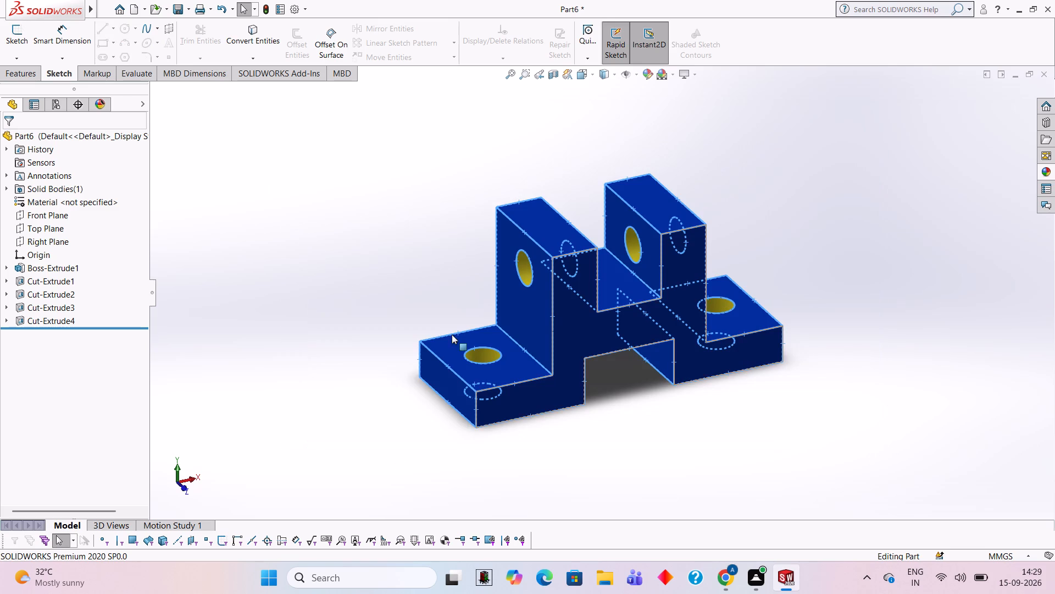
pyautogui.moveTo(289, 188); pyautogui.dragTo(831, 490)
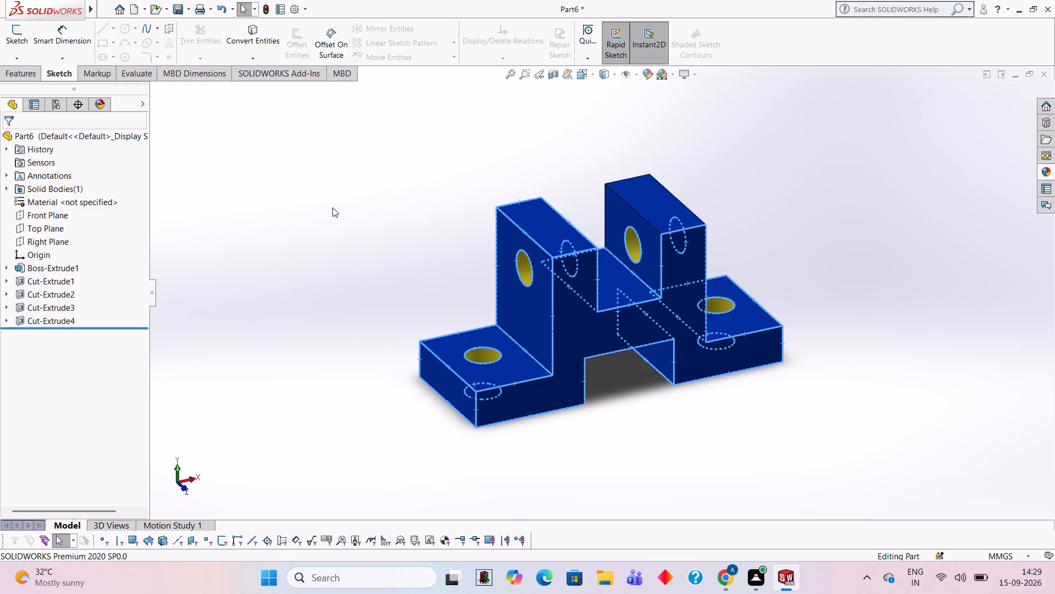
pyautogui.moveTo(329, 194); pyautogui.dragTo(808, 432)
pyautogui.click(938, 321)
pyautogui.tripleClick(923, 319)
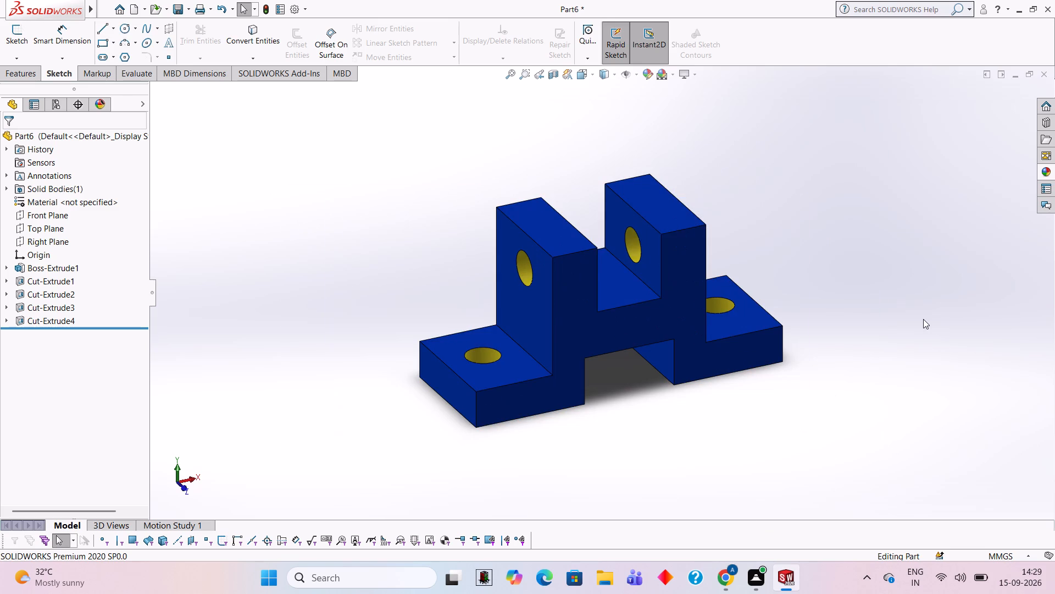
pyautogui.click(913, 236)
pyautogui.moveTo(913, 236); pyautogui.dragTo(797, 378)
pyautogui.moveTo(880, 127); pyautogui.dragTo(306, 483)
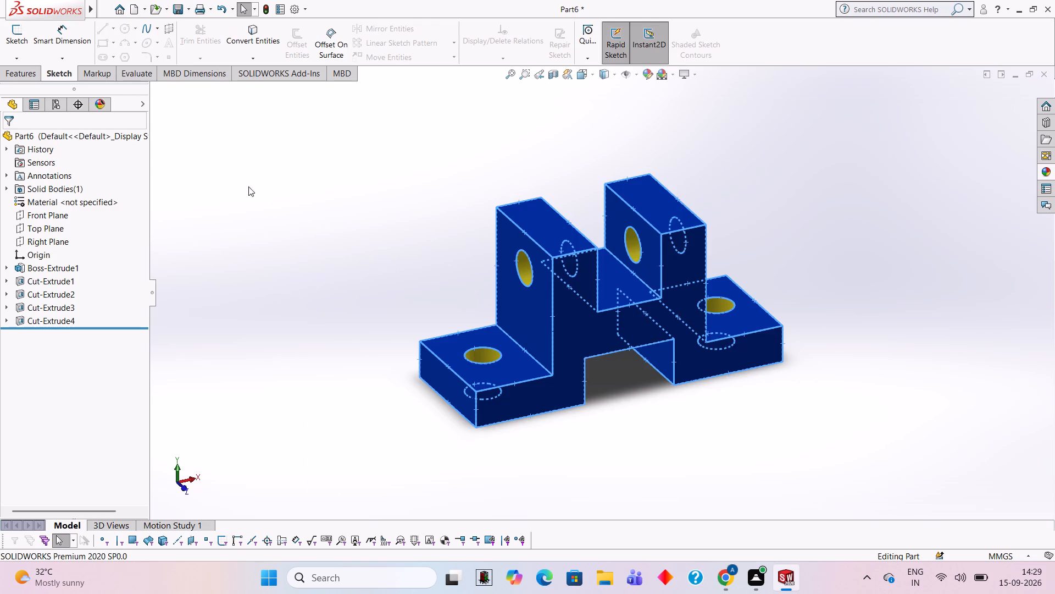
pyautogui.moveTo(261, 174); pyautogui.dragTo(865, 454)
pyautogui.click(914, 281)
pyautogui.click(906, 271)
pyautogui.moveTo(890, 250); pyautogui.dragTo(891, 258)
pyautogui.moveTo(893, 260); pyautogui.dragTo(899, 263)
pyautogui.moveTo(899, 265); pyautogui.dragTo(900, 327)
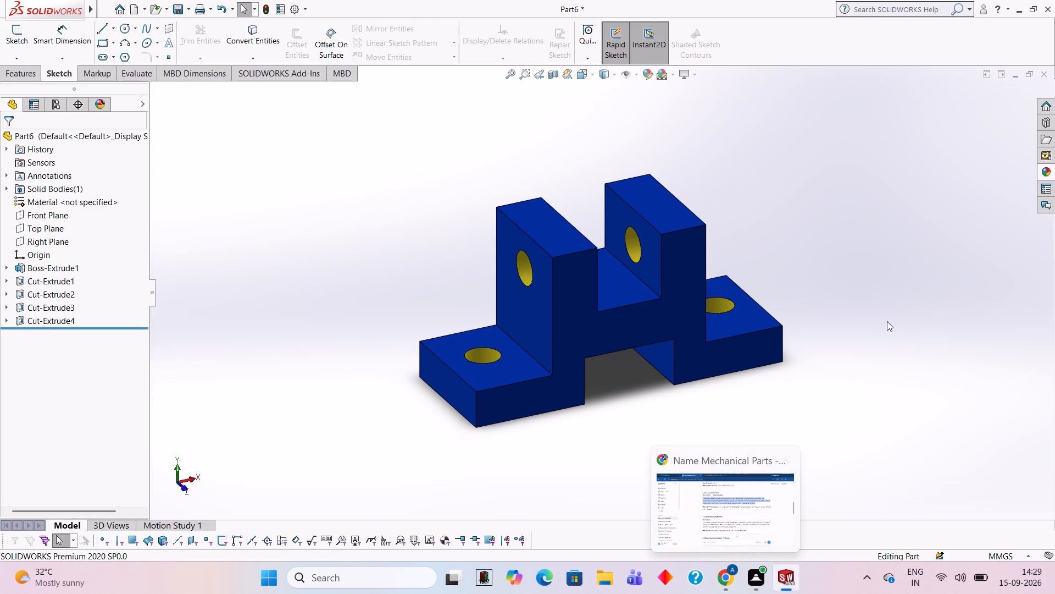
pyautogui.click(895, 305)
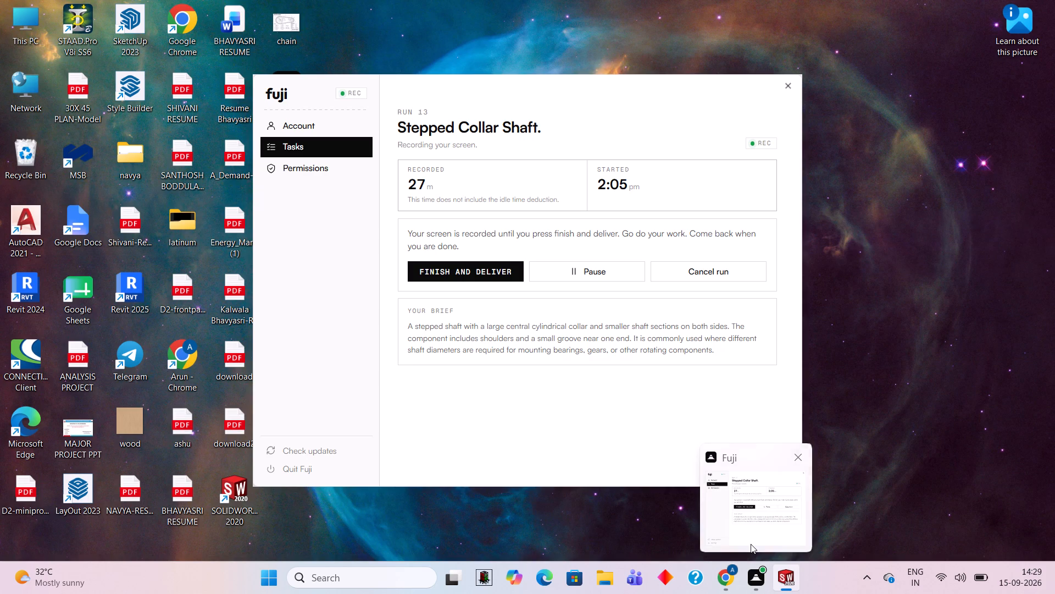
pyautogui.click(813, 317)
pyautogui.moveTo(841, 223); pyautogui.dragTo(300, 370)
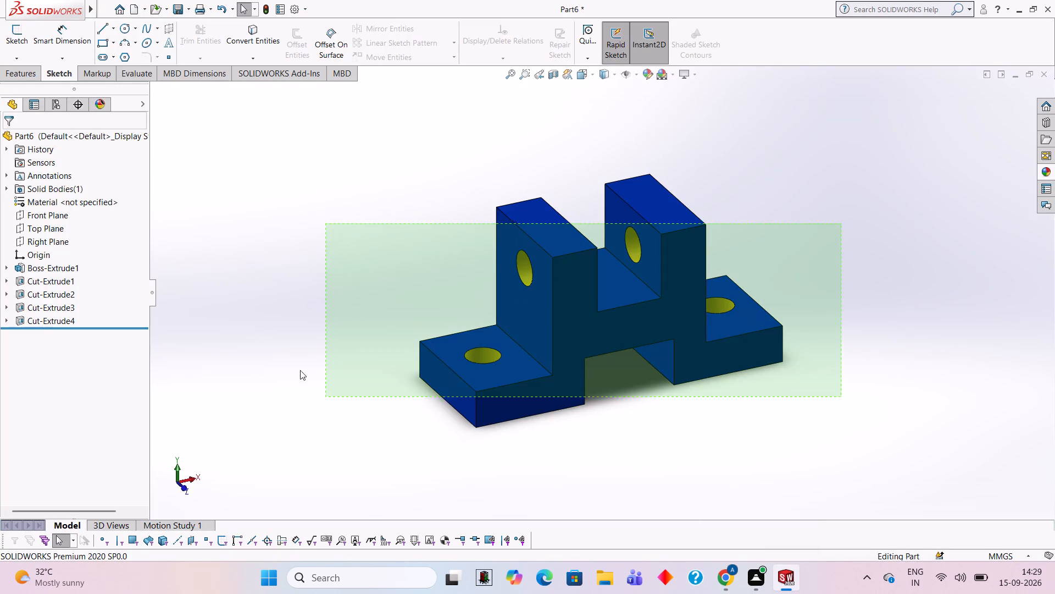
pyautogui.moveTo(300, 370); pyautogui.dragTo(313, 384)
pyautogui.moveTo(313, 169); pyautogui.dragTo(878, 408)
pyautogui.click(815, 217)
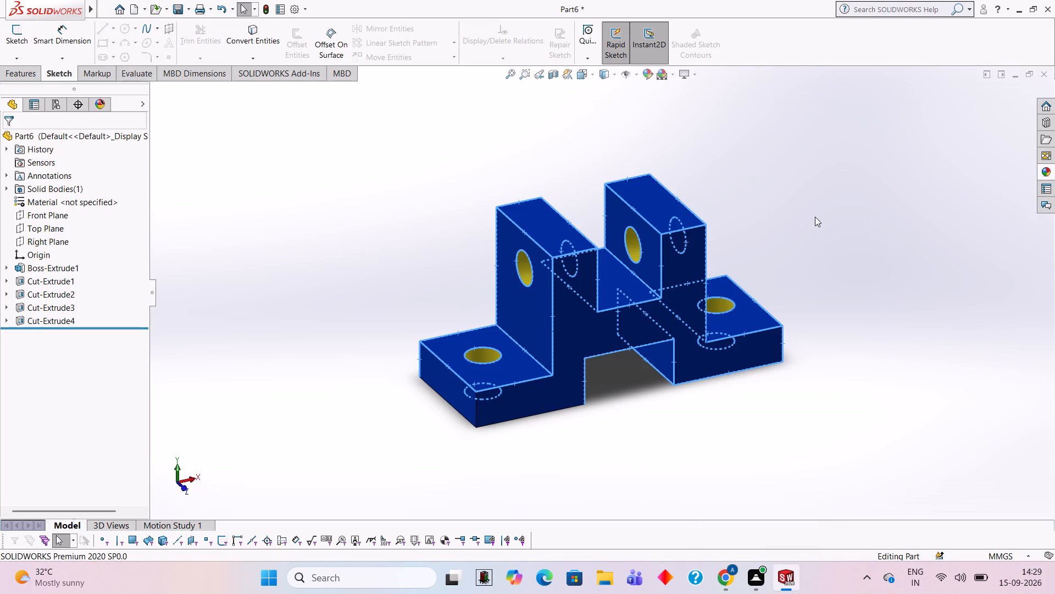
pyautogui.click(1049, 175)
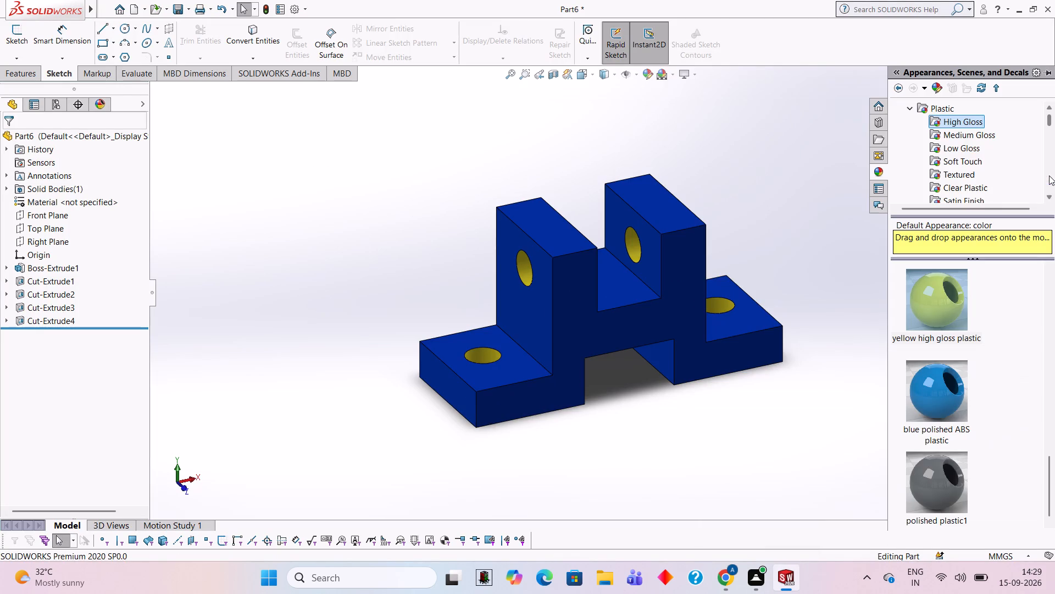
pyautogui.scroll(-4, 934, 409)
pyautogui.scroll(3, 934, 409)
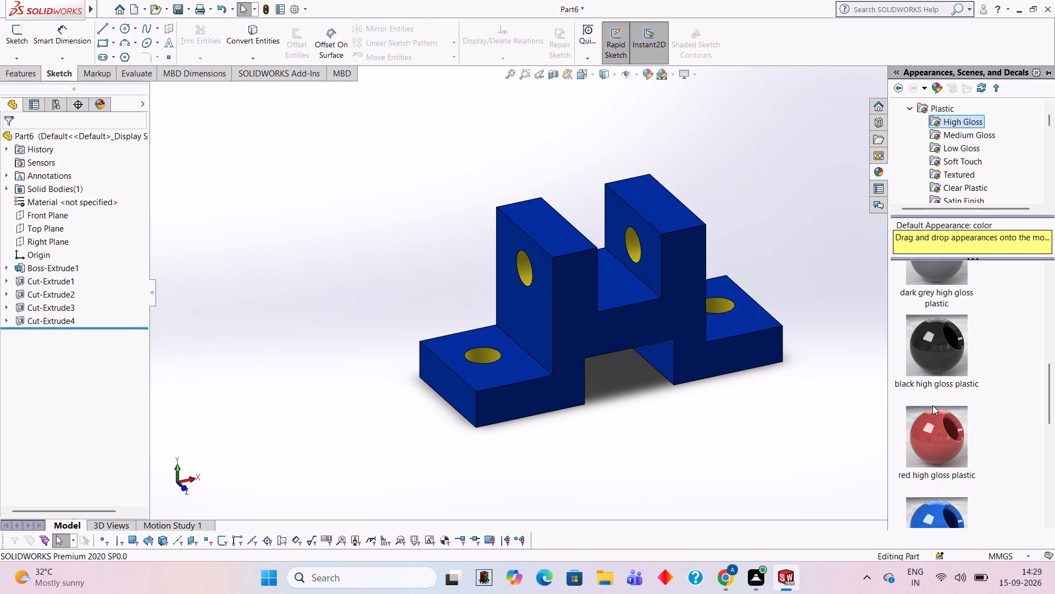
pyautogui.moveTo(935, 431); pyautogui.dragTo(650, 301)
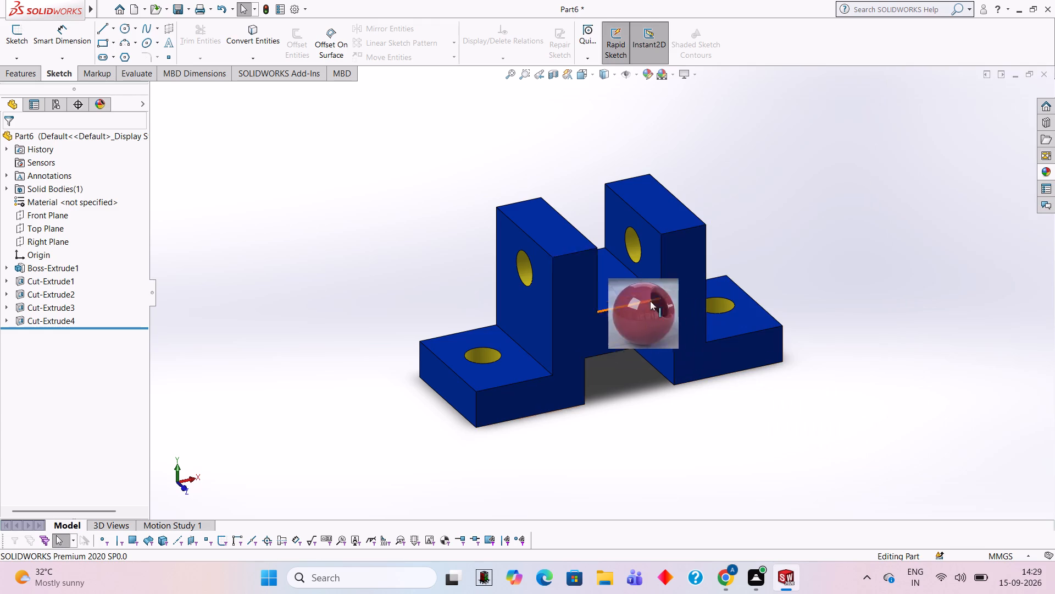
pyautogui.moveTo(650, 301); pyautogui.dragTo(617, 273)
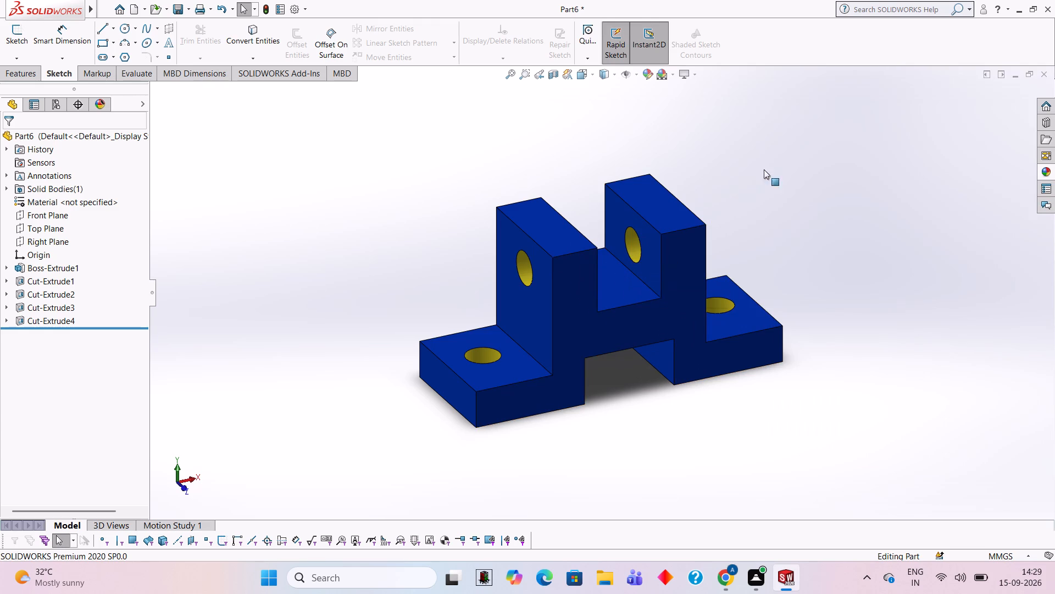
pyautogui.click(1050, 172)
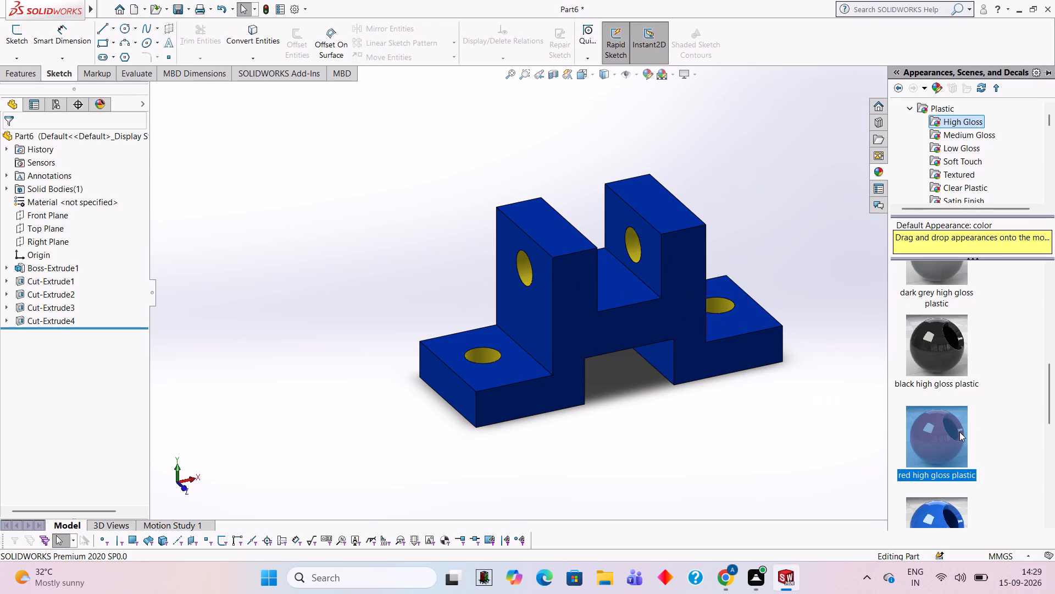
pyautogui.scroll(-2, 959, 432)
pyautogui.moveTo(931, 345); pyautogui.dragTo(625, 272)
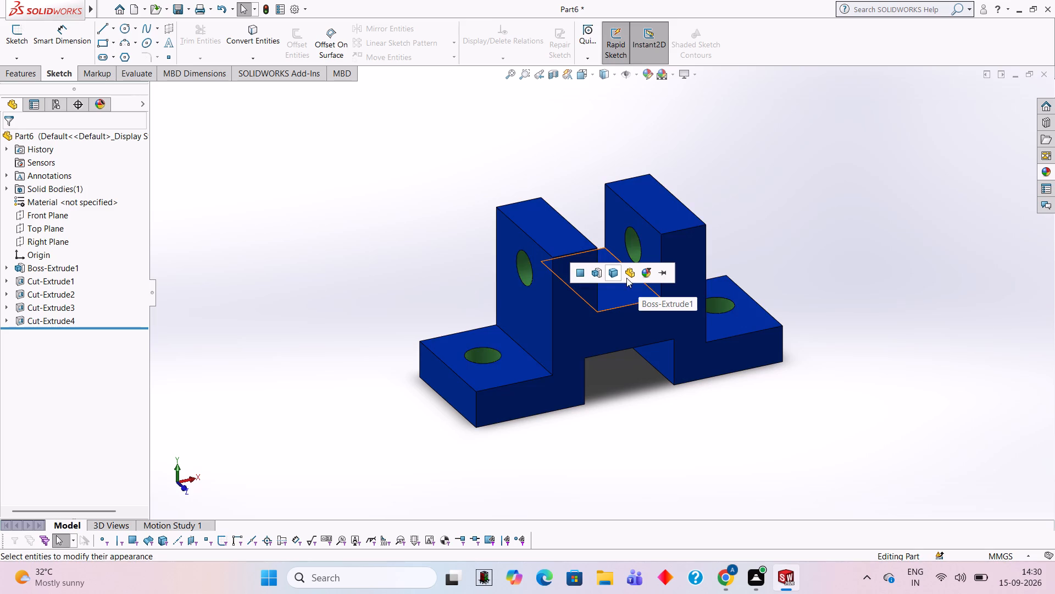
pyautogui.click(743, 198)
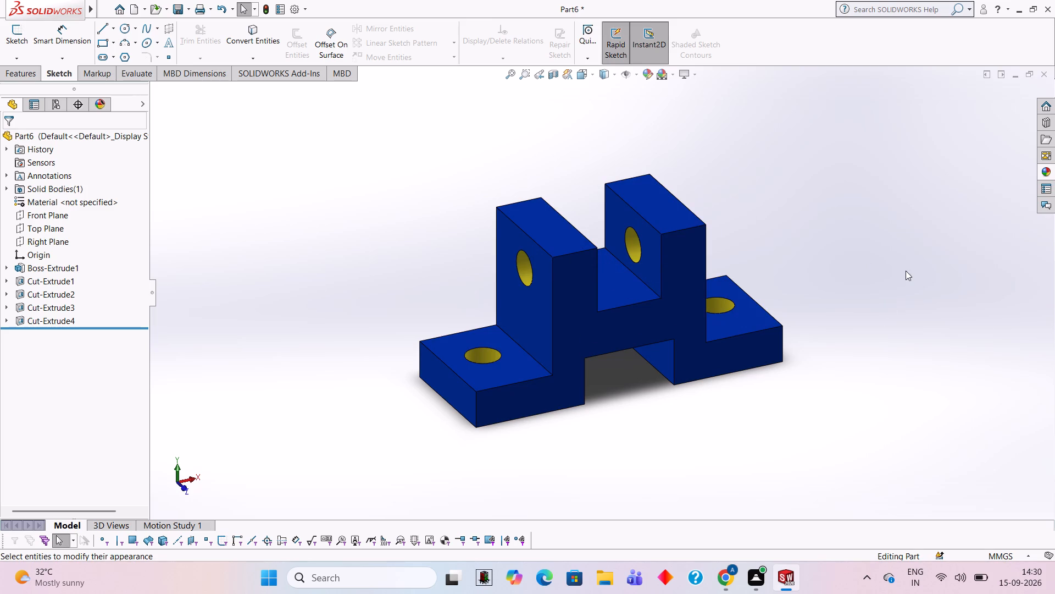
# Apply blue polished ABS plastic to the block, starting from the slot floor between the two uprights.
pyautogui.click(1046, 167)
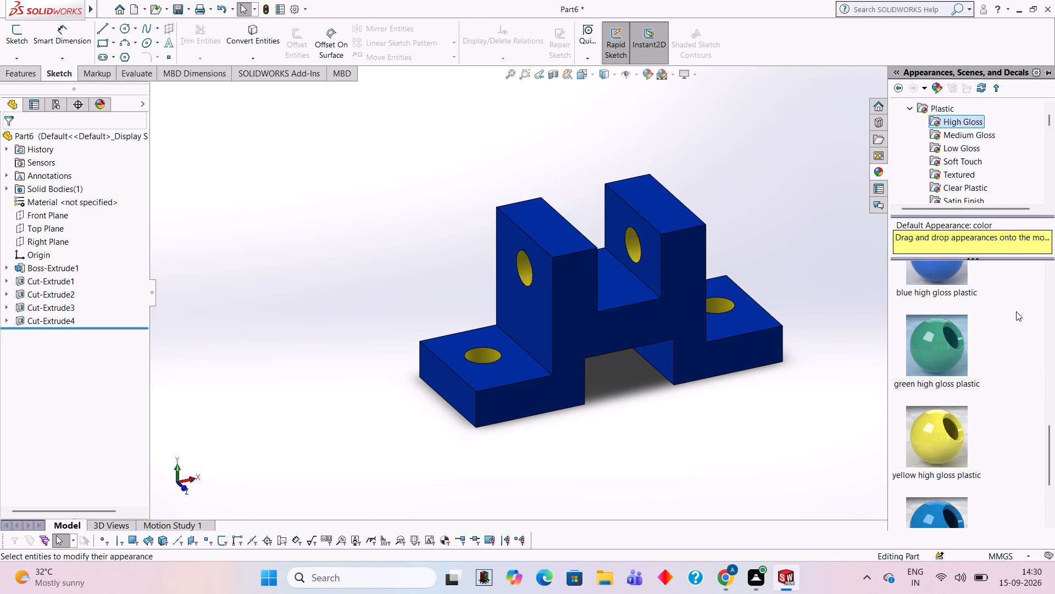
pyautogui.scroll(-2, 947, 420)
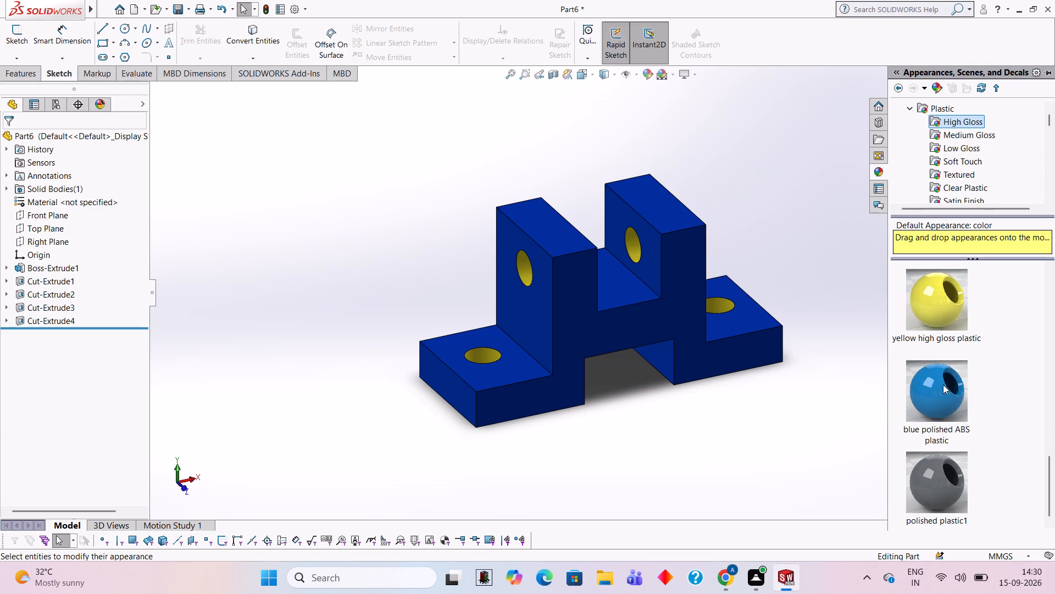
pyautogui.moveTo(942, 388); pyautogui.dragTo(624, 269)
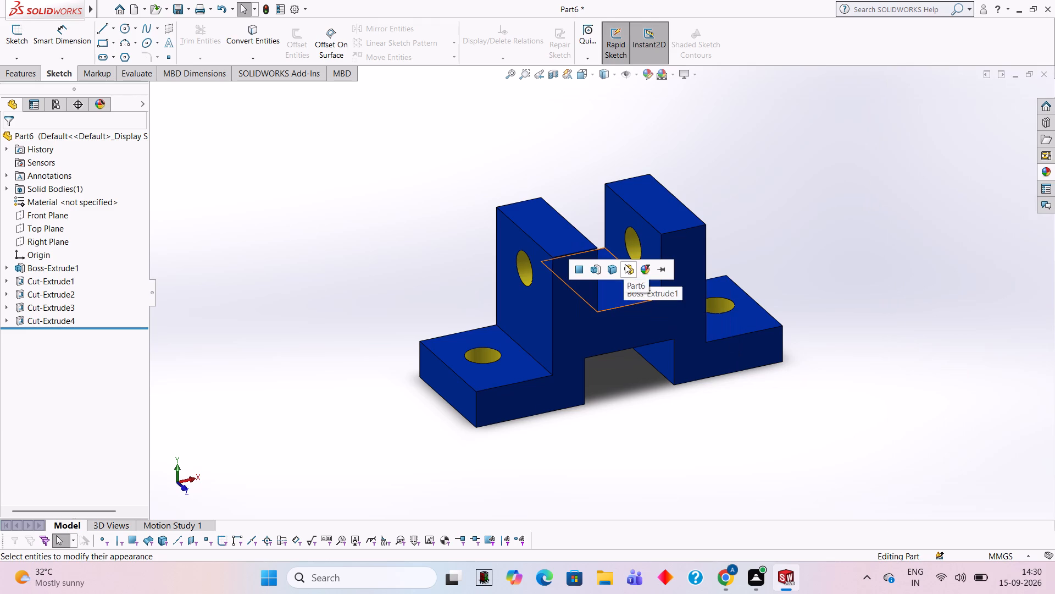
pyautogui.click(640, 262)
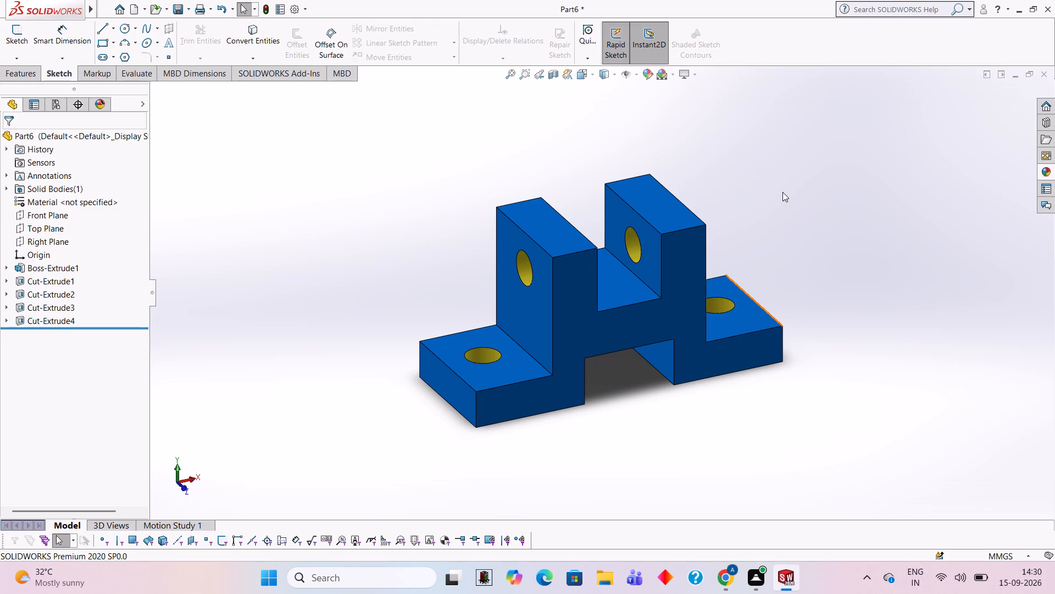
pyautogui.click(780, 174)
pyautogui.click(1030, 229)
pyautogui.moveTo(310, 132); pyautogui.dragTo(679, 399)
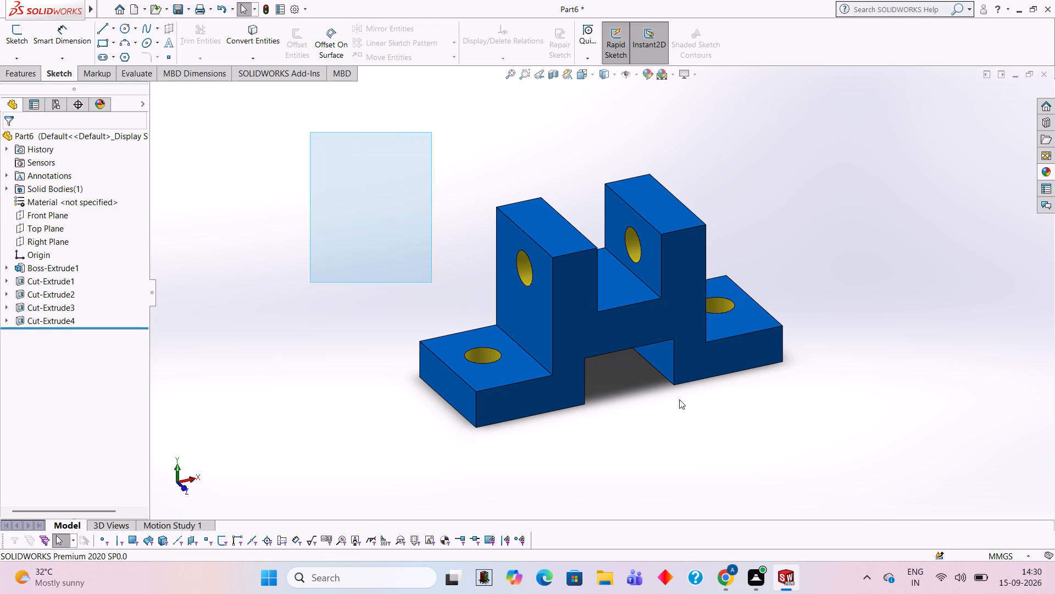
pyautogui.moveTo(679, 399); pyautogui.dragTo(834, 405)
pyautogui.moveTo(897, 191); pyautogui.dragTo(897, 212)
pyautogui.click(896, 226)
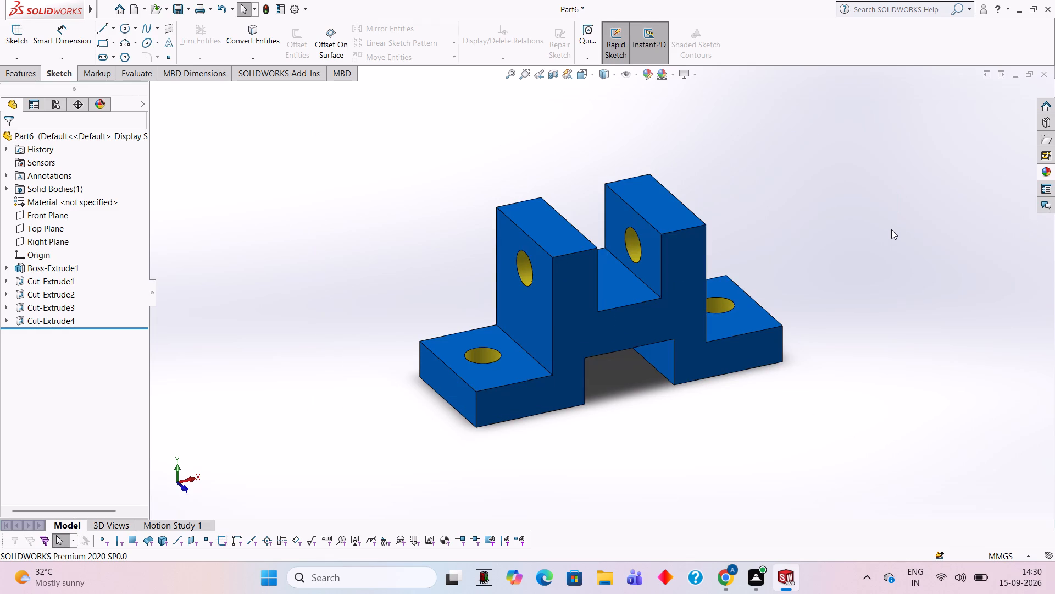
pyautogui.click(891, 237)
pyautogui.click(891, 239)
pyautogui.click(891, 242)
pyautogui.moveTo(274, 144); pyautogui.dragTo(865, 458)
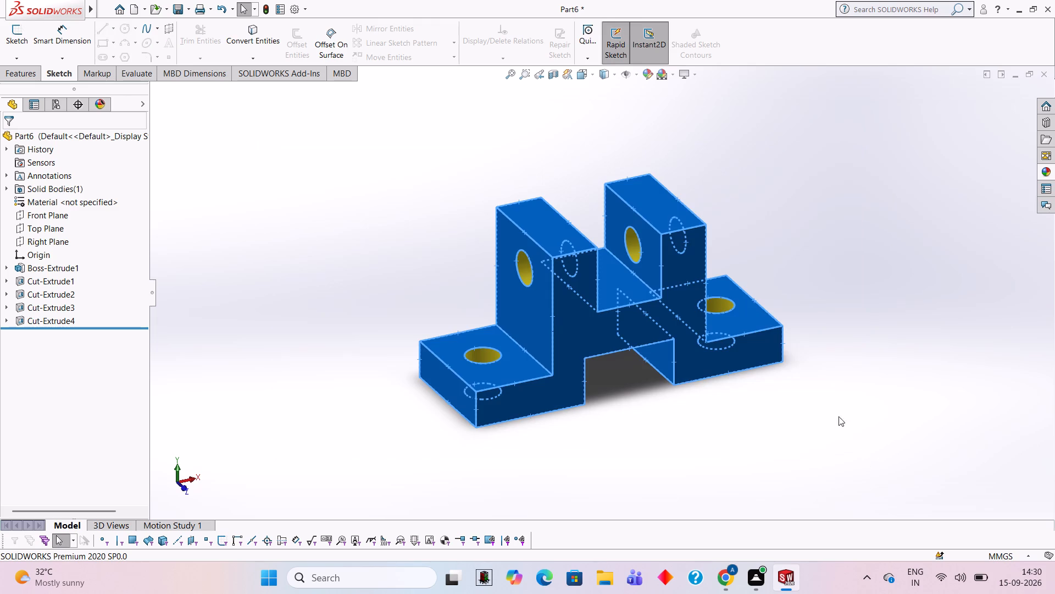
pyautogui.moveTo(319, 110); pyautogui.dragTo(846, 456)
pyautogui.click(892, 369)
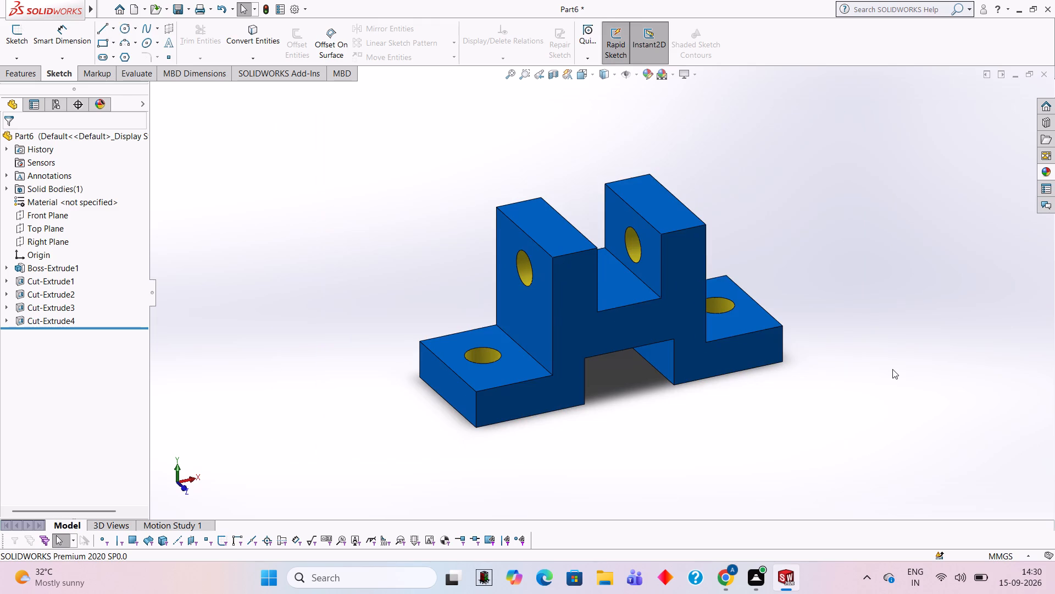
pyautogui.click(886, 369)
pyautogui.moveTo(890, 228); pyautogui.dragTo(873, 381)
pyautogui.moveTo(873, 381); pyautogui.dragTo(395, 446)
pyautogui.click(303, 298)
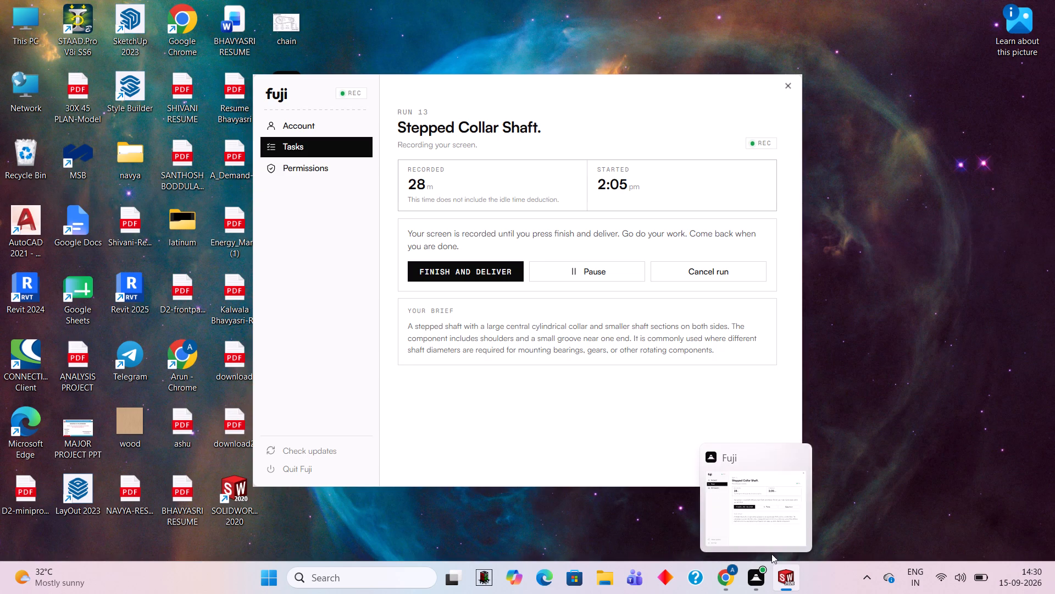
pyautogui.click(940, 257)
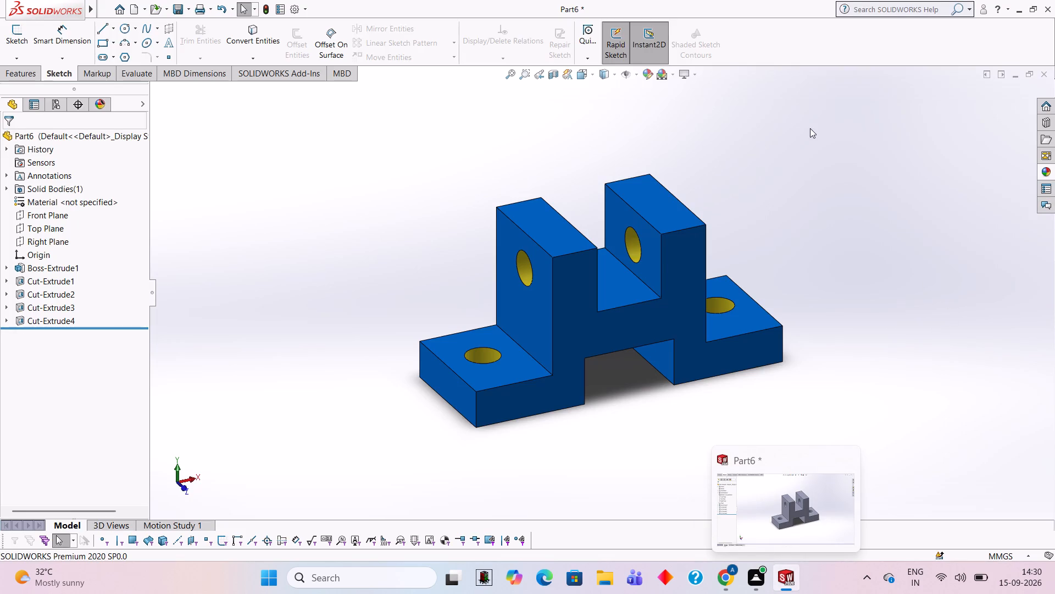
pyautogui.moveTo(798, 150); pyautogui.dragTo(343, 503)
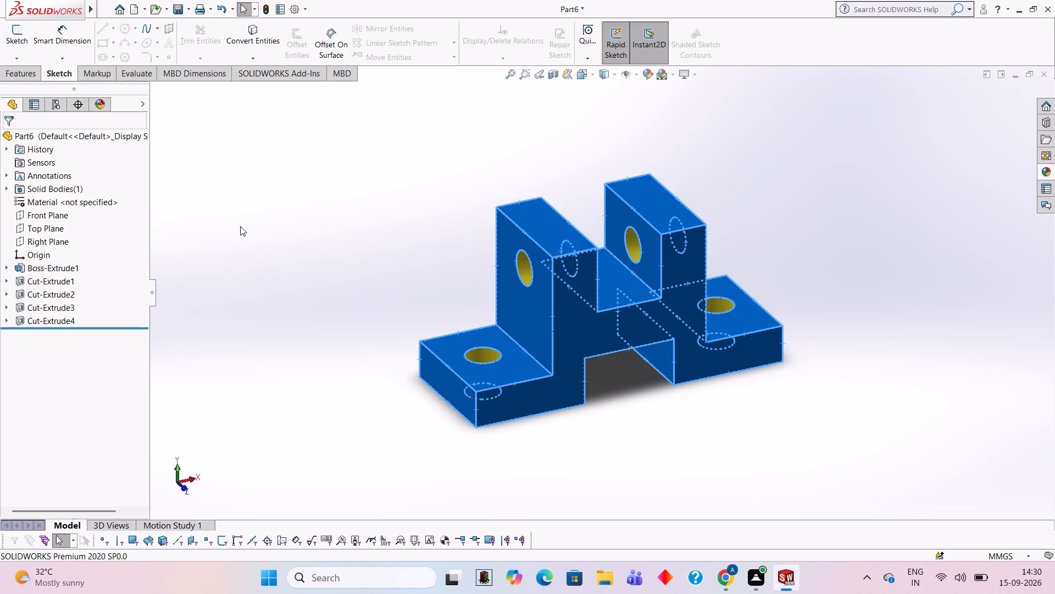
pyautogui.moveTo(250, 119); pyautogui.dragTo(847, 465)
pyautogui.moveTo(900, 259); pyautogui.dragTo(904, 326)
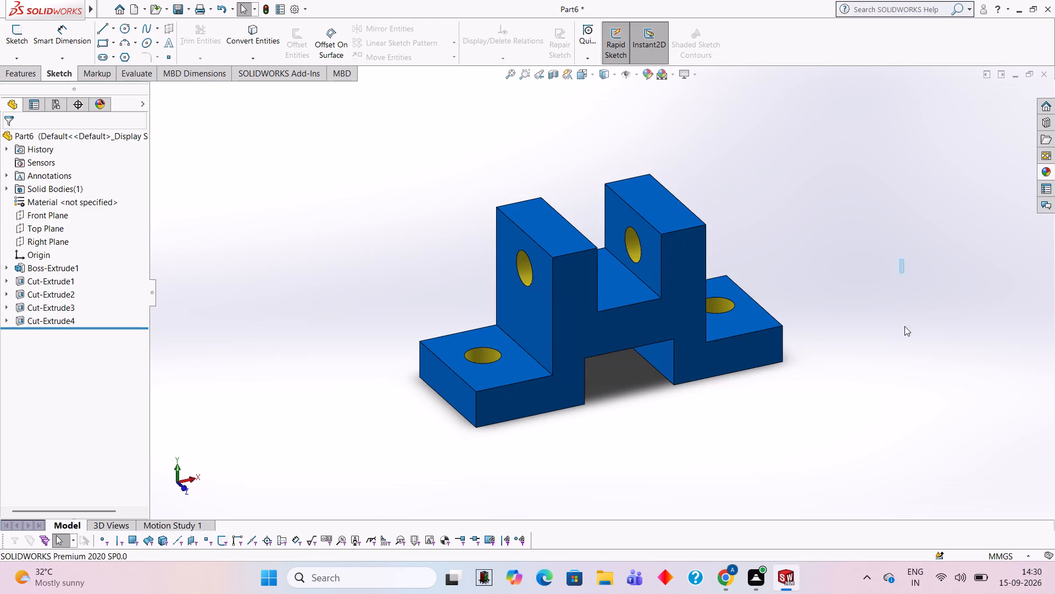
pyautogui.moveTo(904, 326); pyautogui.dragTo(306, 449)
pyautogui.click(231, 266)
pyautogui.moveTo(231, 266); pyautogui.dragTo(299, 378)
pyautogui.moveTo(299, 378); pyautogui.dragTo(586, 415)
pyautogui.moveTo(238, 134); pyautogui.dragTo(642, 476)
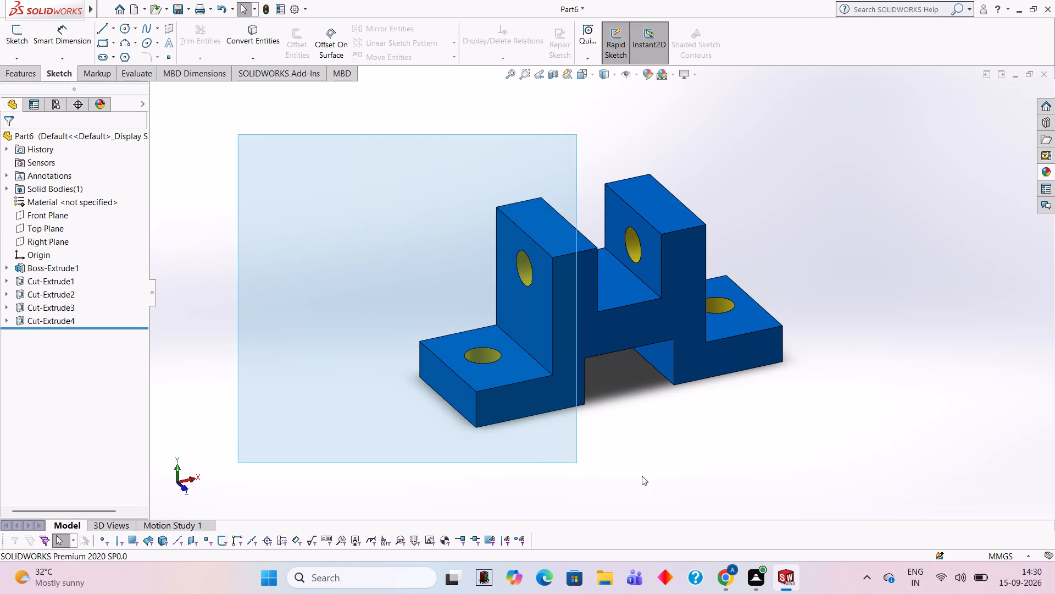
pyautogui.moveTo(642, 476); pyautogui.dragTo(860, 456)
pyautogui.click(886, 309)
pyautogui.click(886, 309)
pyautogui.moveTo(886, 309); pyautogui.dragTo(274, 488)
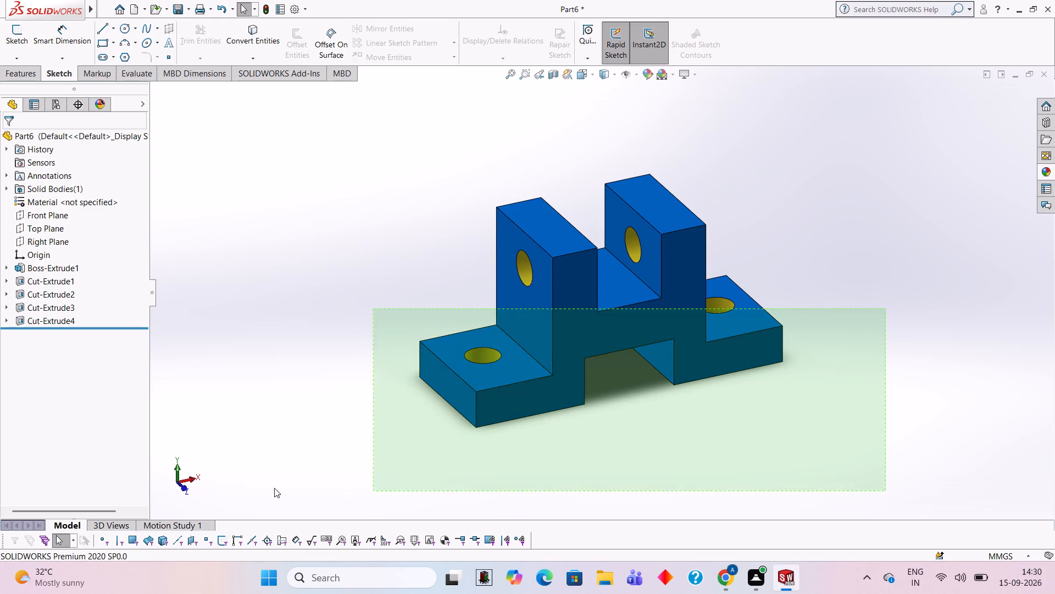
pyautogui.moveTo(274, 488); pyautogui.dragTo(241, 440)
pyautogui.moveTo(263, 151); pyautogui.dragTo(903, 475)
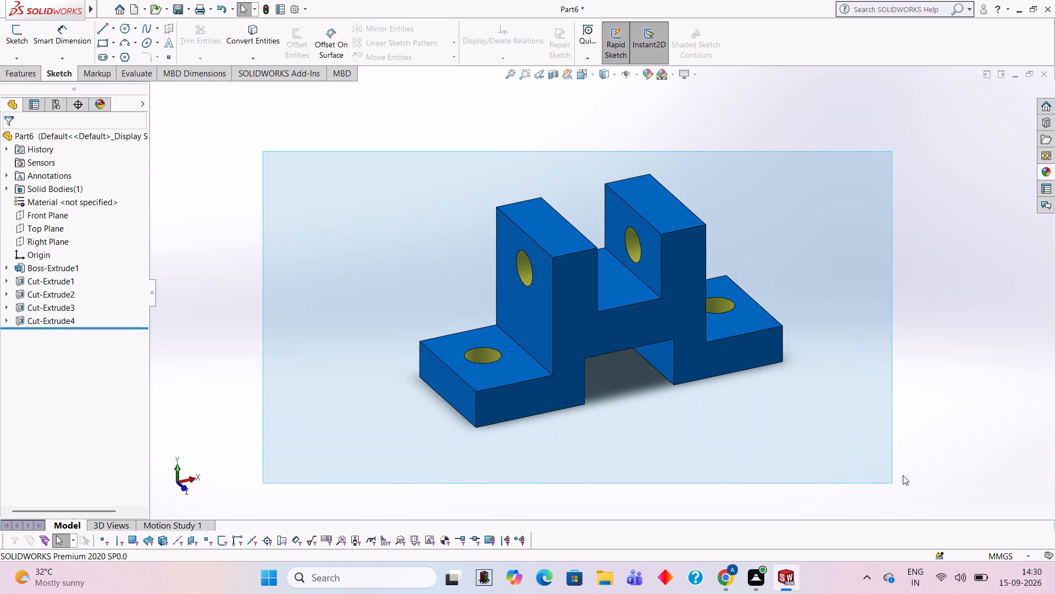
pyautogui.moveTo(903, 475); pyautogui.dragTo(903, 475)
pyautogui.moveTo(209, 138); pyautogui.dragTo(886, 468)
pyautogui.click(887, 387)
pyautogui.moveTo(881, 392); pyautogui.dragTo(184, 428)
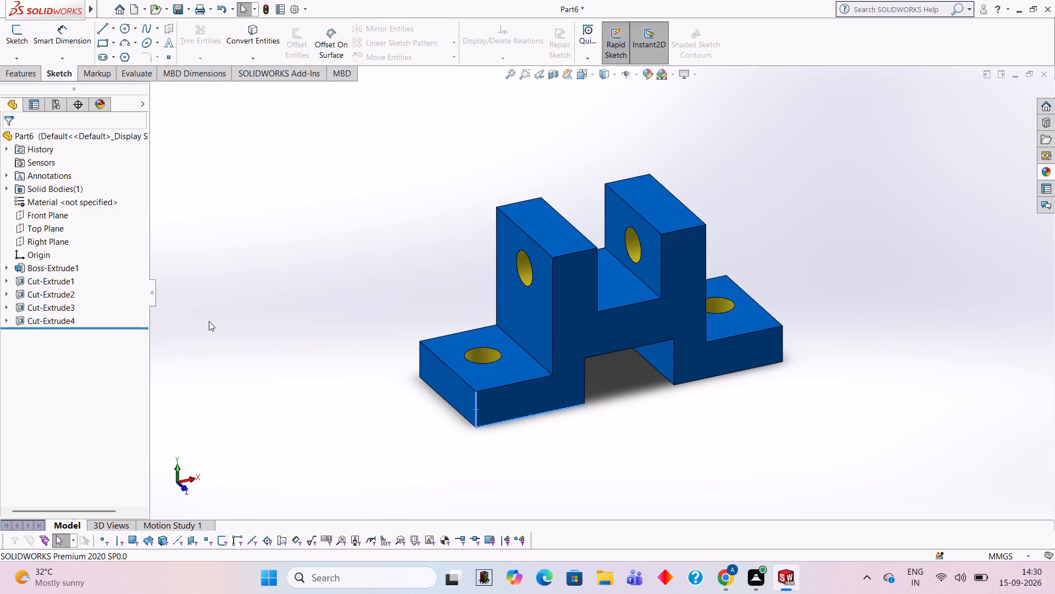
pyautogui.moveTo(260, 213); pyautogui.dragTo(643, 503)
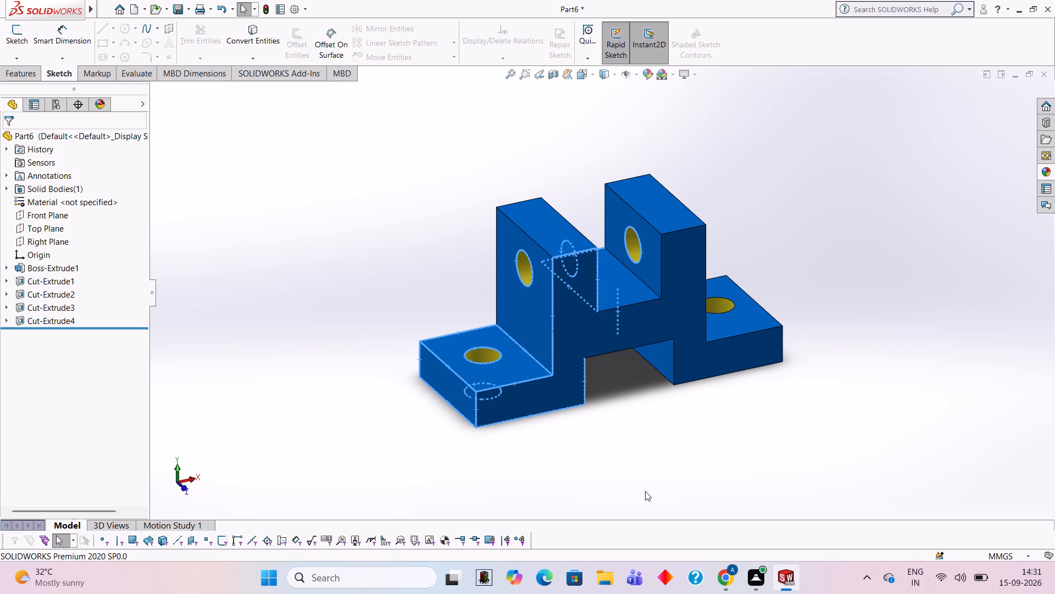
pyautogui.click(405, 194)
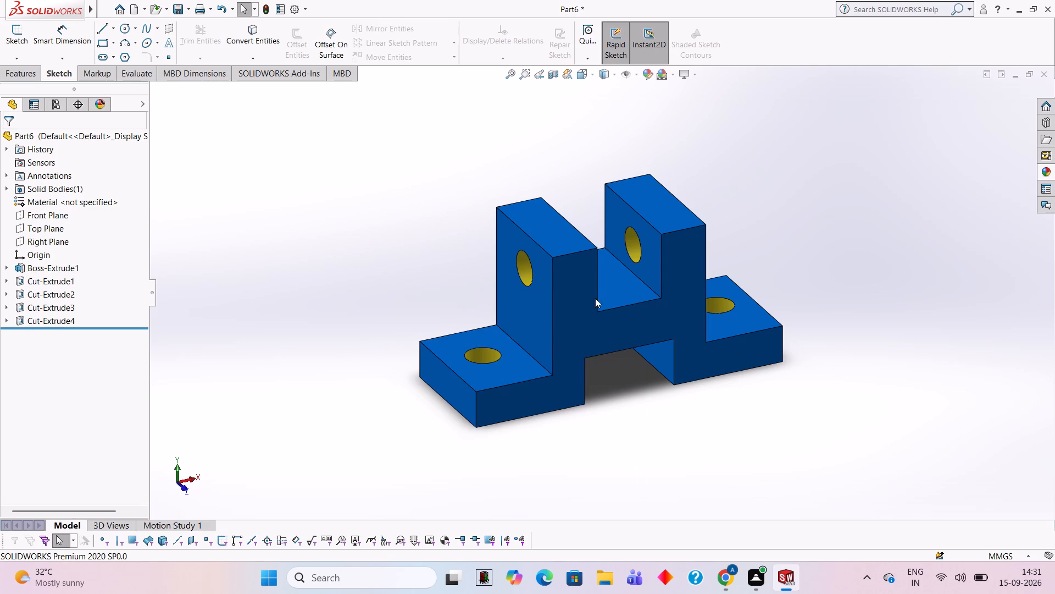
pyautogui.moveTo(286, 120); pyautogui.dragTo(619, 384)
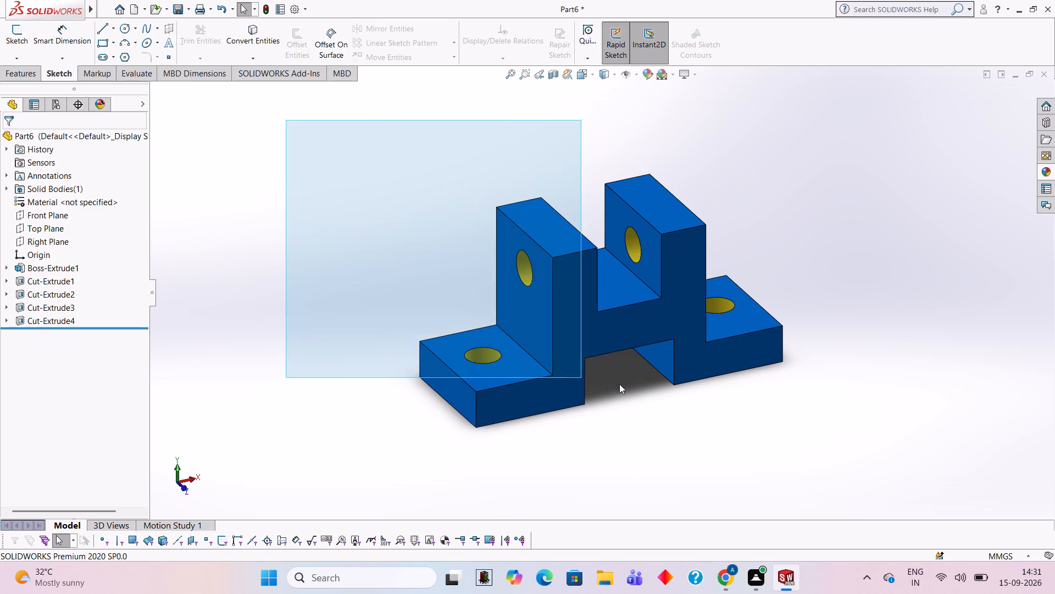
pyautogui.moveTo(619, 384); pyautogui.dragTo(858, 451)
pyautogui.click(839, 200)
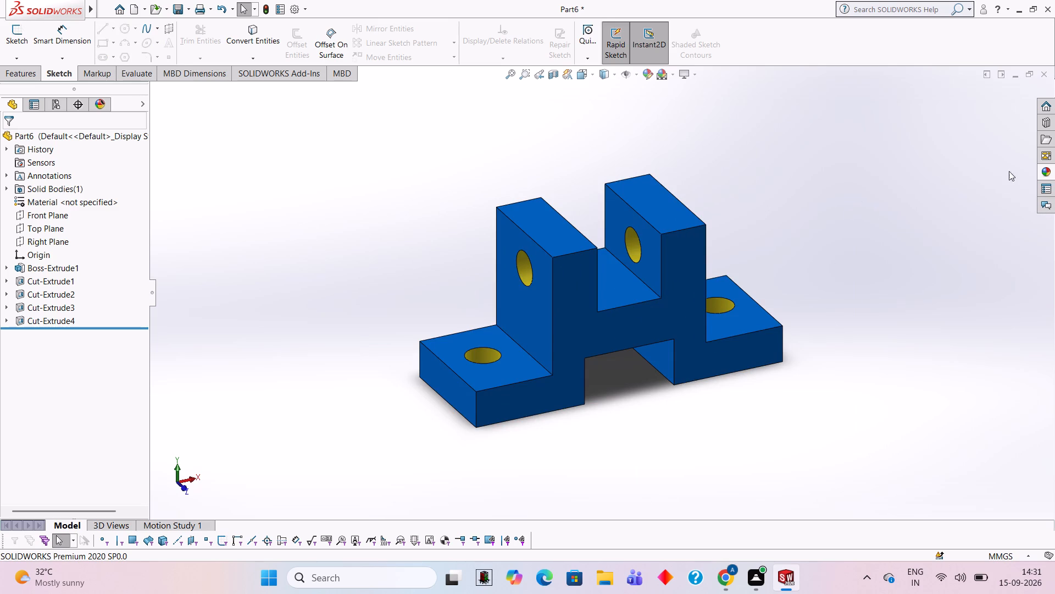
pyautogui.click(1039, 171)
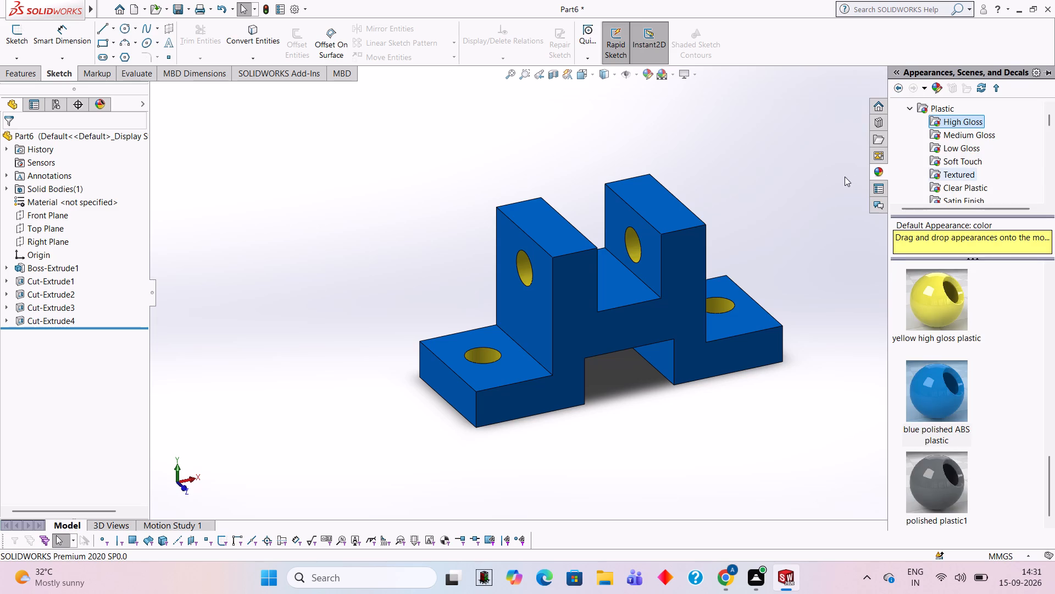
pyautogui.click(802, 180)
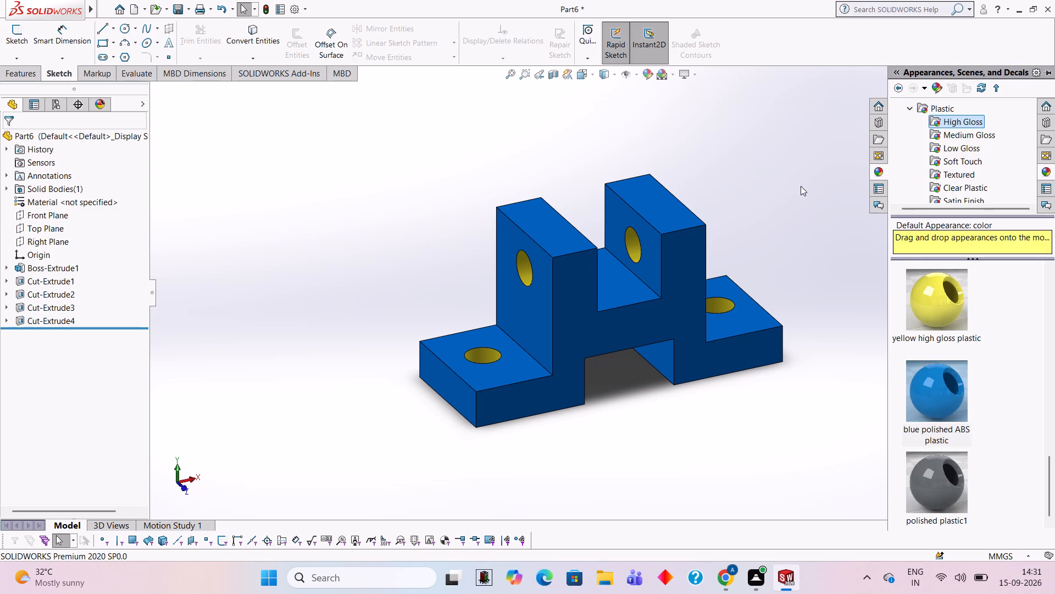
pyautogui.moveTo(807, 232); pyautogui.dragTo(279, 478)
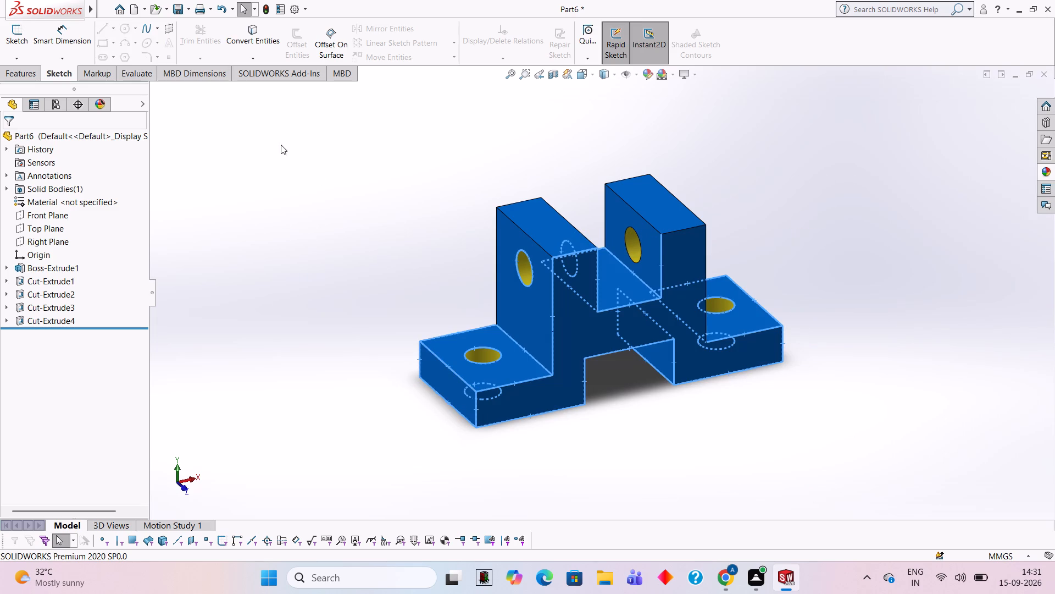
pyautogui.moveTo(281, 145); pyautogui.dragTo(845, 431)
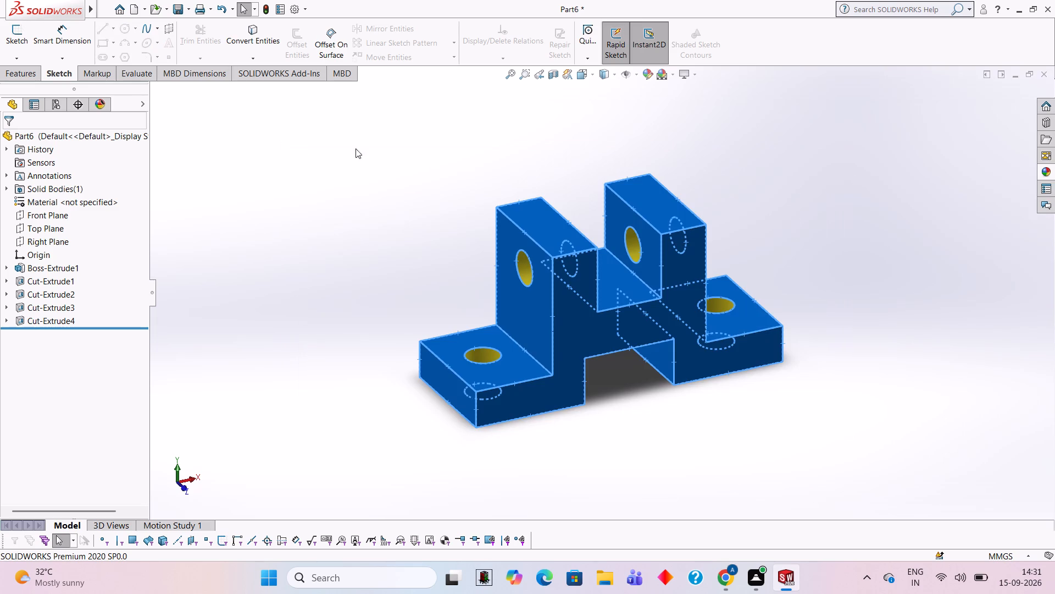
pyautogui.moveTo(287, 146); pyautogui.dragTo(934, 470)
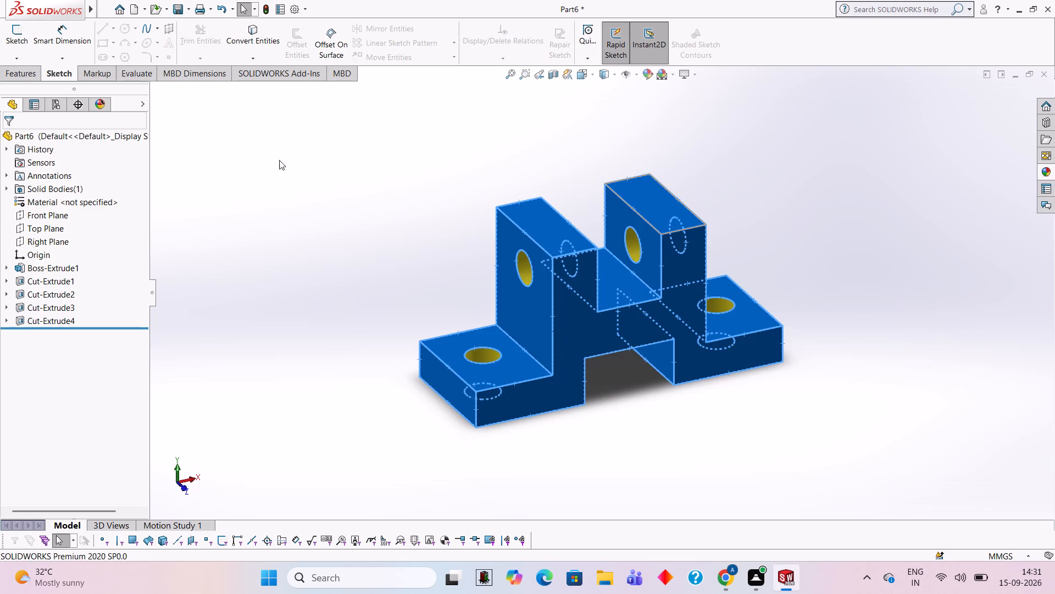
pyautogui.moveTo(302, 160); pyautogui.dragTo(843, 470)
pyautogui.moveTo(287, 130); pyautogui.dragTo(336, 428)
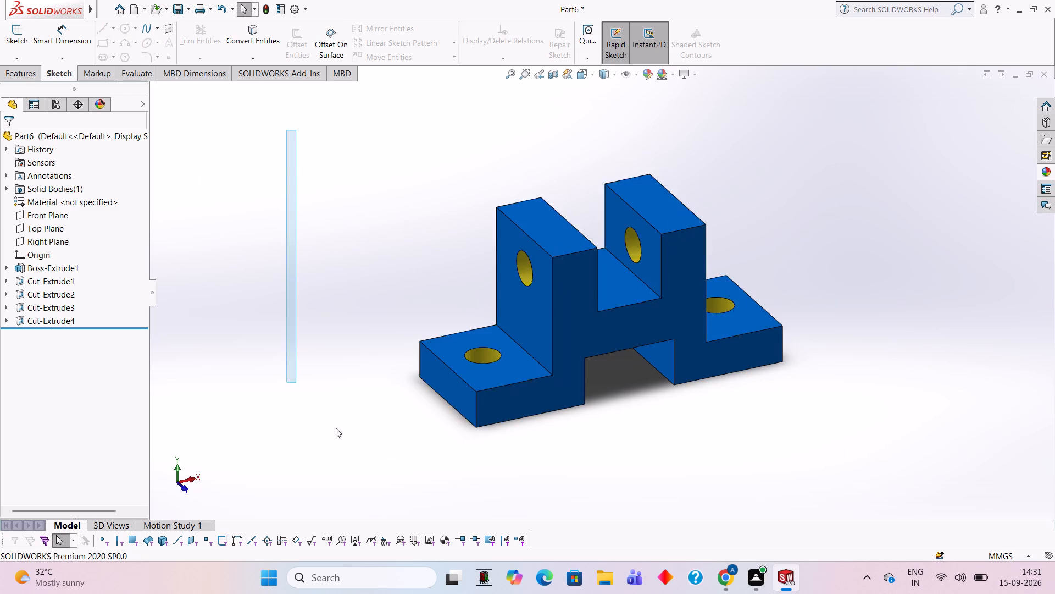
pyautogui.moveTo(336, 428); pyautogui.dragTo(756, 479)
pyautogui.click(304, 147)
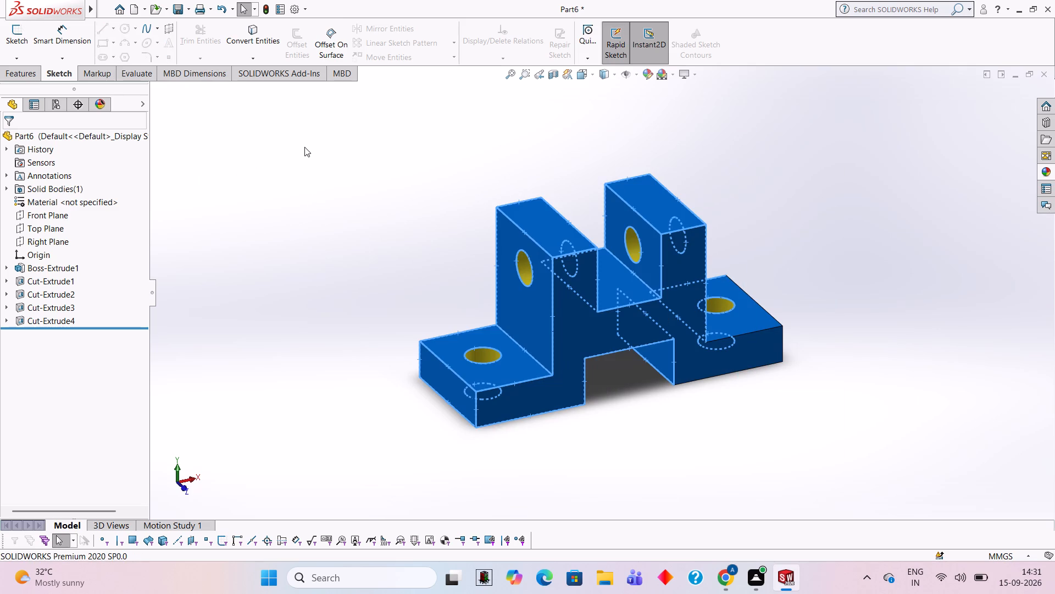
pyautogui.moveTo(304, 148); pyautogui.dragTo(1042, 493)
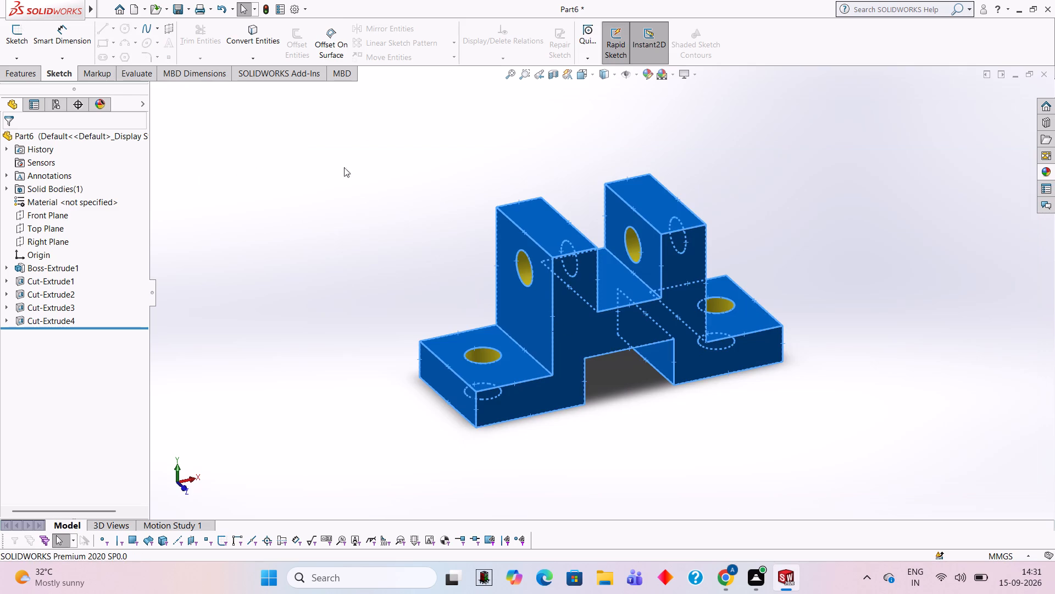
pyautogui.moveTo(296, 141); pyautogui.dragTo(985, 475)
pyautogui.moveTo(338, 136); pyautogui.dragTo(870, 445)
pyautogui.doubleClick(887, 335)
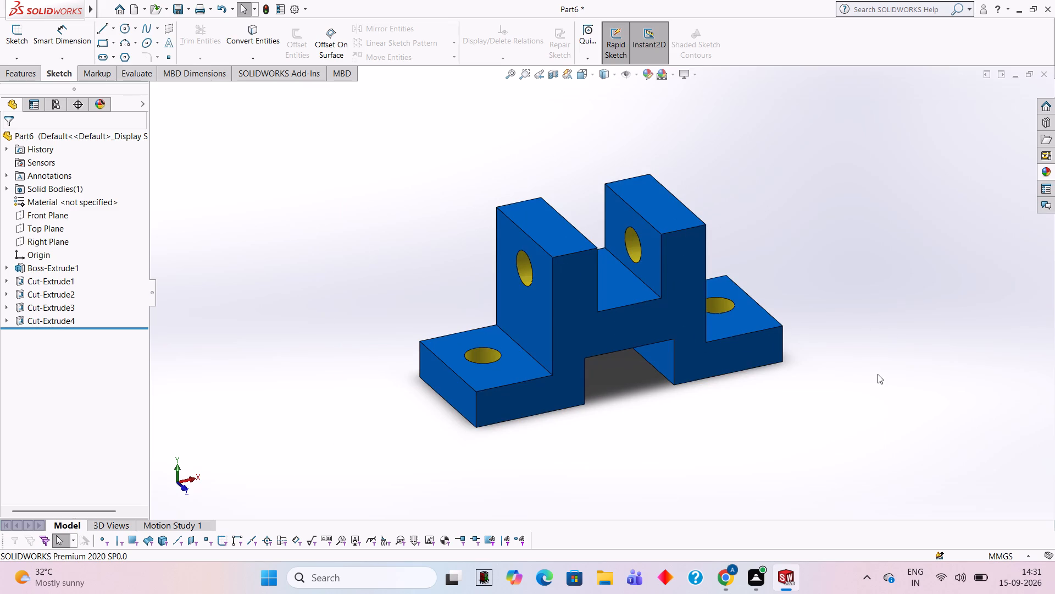
# Examine the high gloss plastic appearances in the appearance library, from the red, blue and green ones to polished plastic.
pyautogui.click(1046, 169)
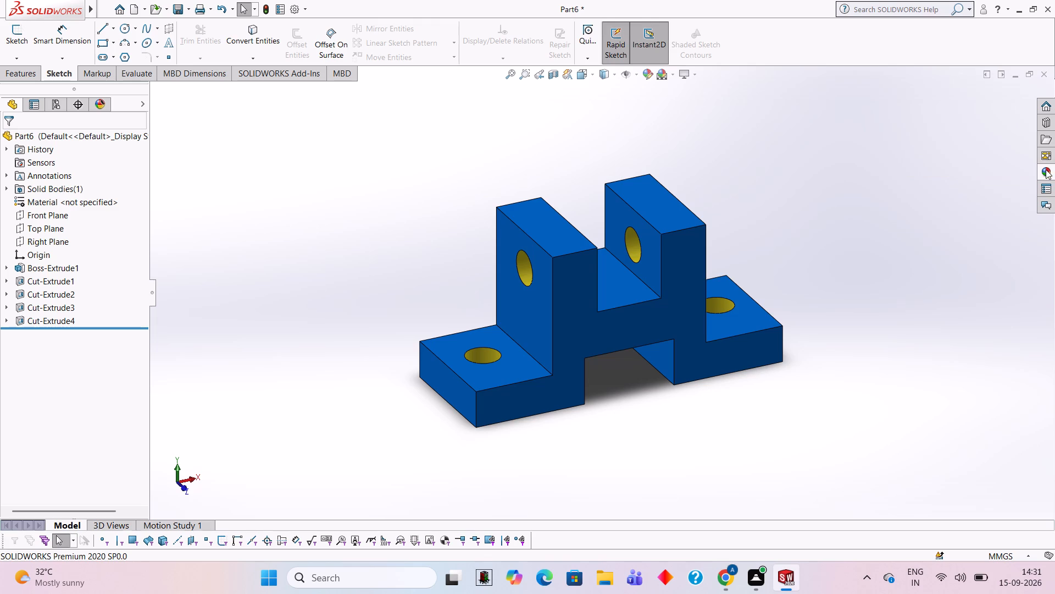
pyautogui.click(702, 157)
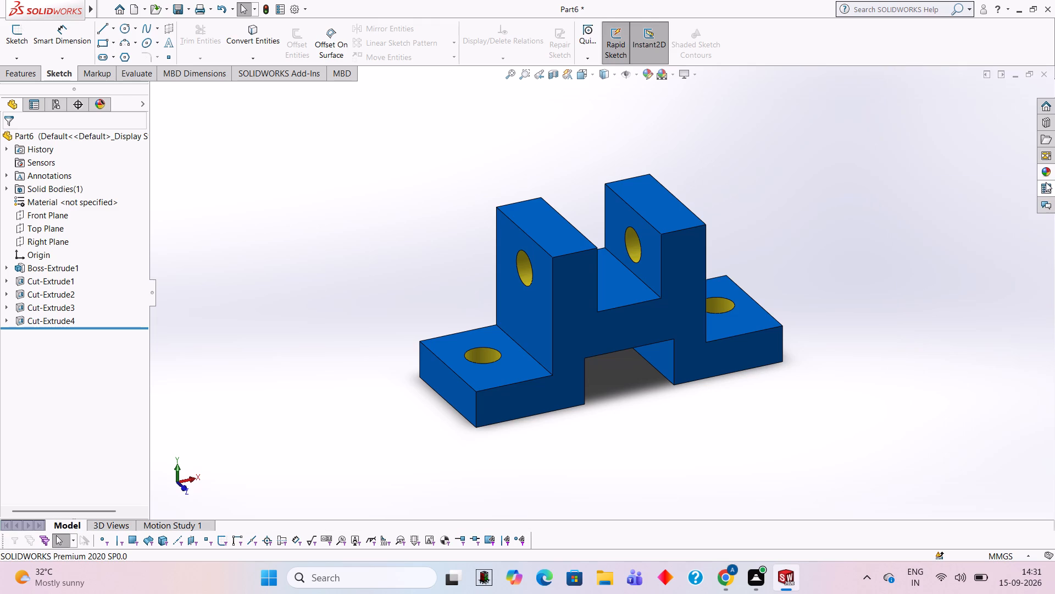
pyautogui.click(1046, 174)
pyautogui.scroll(-1, 926, 443)
pyautogui.scroll(2, 926, 443)
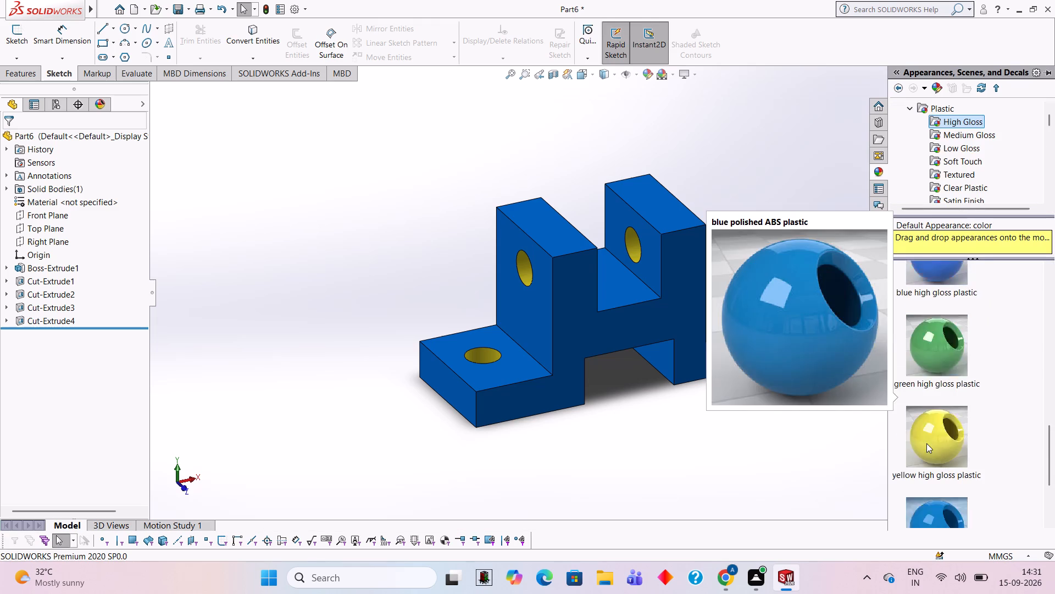
pyautogui.scroll(1, 926, 443)
pyautogui.scroll(-1, 926, 443)
pyautogui.scroll(7, 926, 443)
pyautogui.scroll(-5, 926, 443)
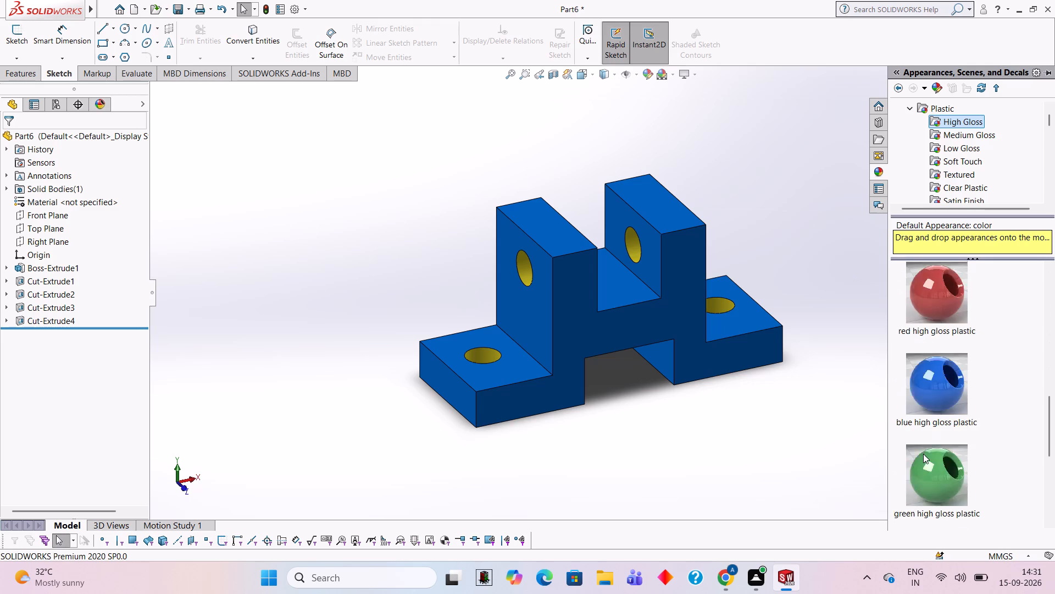
pyautogui.scroll(-2, 923, 454)
pyautogui.scroll(2, 922, 454)
pyautogui.scroll(-2, 922, 455)
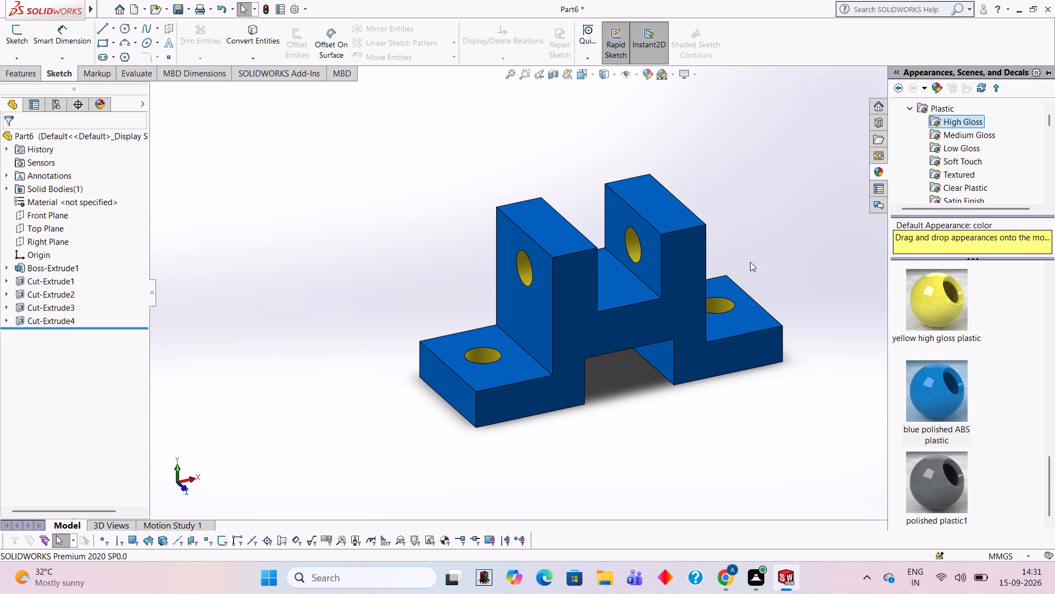
pyautogui.click(791, 237)
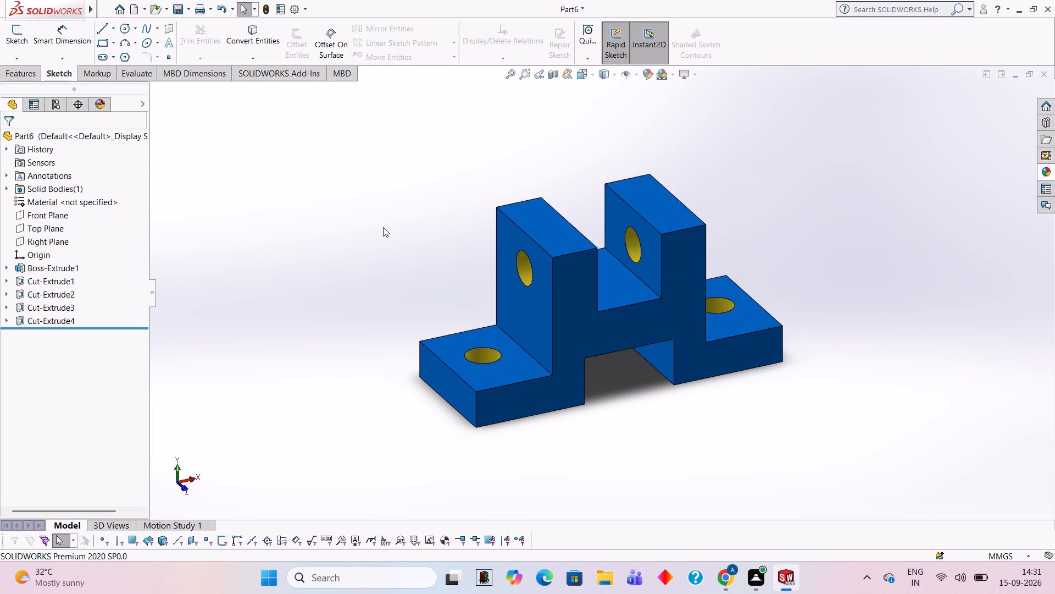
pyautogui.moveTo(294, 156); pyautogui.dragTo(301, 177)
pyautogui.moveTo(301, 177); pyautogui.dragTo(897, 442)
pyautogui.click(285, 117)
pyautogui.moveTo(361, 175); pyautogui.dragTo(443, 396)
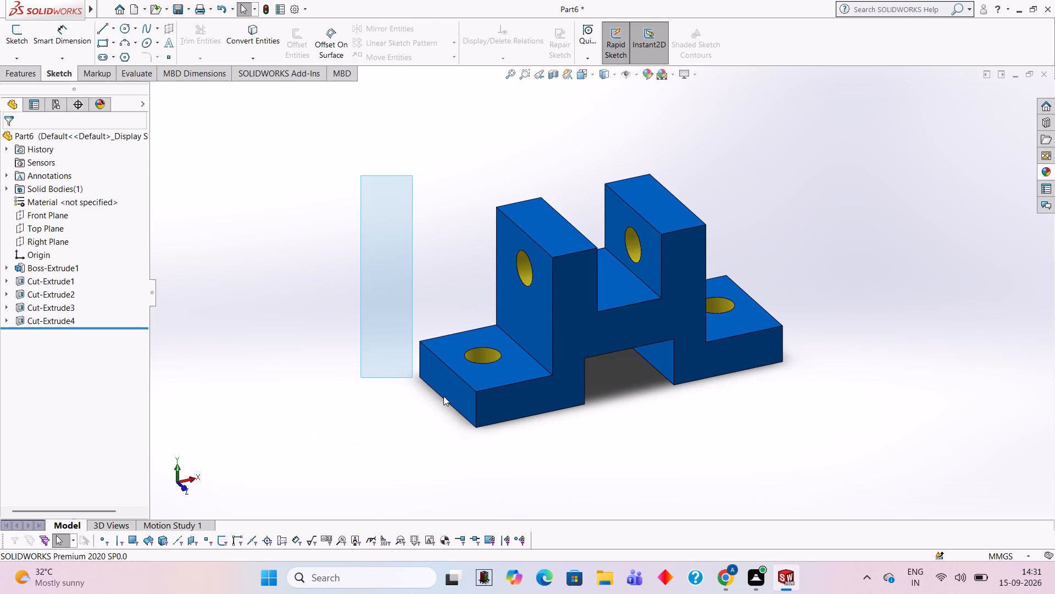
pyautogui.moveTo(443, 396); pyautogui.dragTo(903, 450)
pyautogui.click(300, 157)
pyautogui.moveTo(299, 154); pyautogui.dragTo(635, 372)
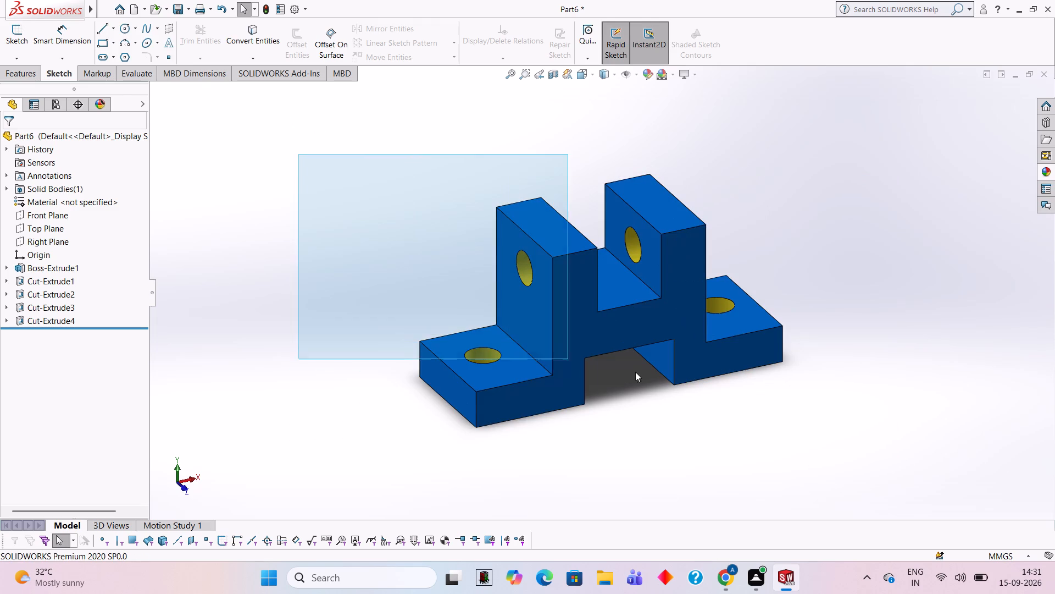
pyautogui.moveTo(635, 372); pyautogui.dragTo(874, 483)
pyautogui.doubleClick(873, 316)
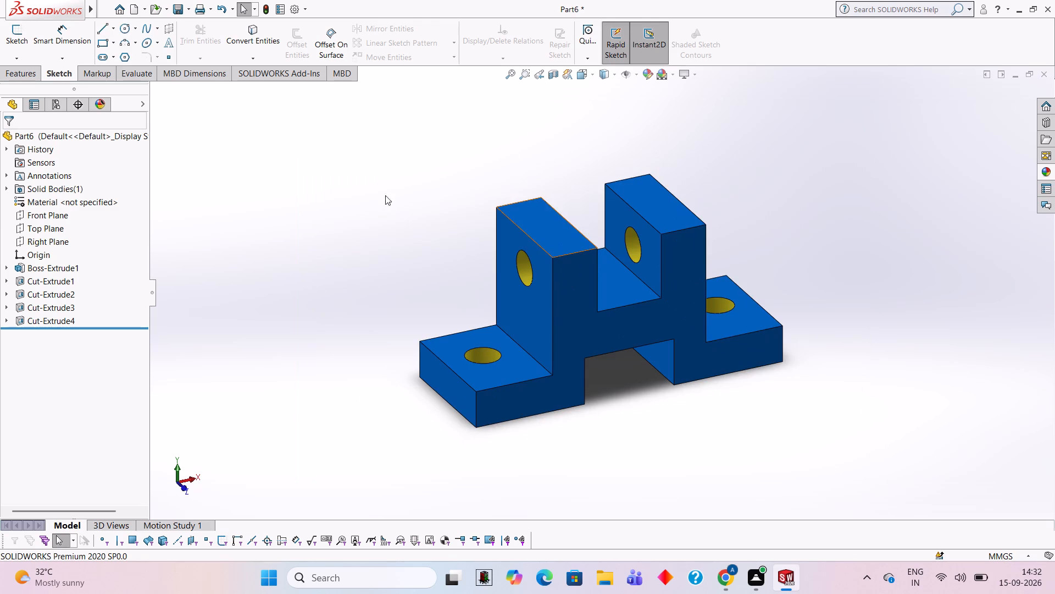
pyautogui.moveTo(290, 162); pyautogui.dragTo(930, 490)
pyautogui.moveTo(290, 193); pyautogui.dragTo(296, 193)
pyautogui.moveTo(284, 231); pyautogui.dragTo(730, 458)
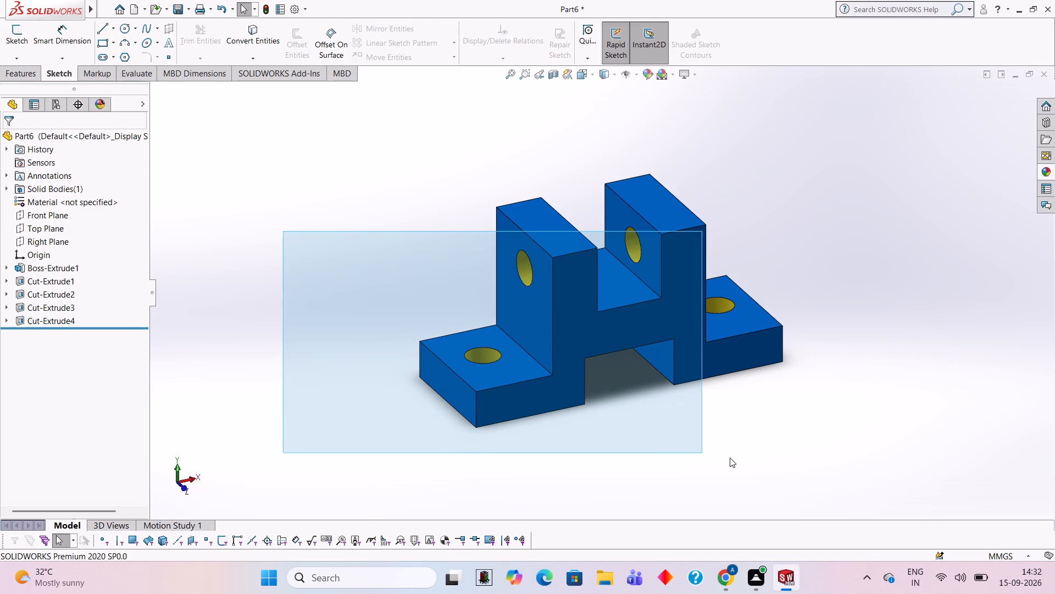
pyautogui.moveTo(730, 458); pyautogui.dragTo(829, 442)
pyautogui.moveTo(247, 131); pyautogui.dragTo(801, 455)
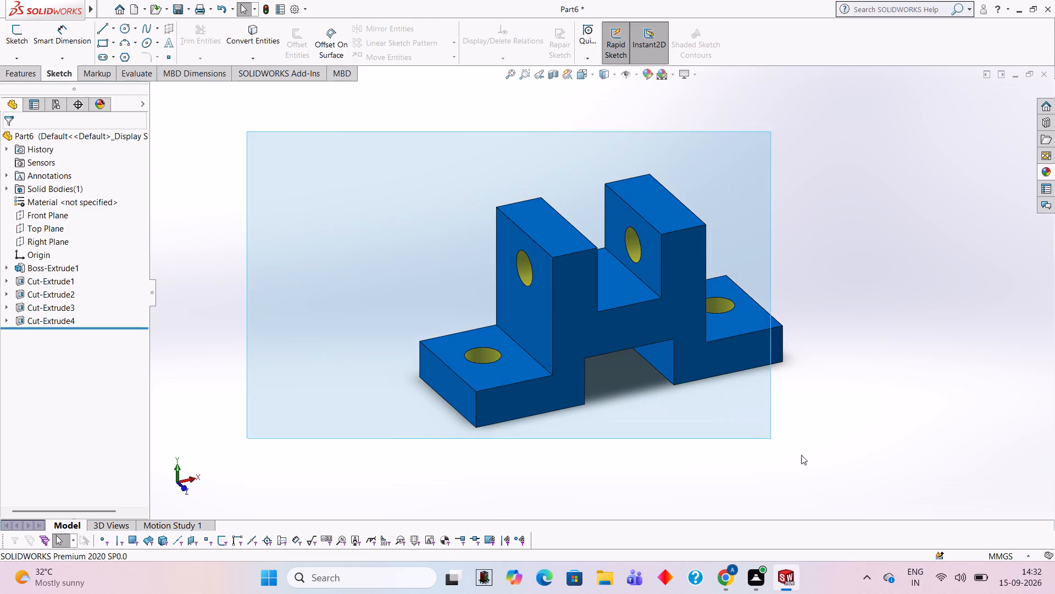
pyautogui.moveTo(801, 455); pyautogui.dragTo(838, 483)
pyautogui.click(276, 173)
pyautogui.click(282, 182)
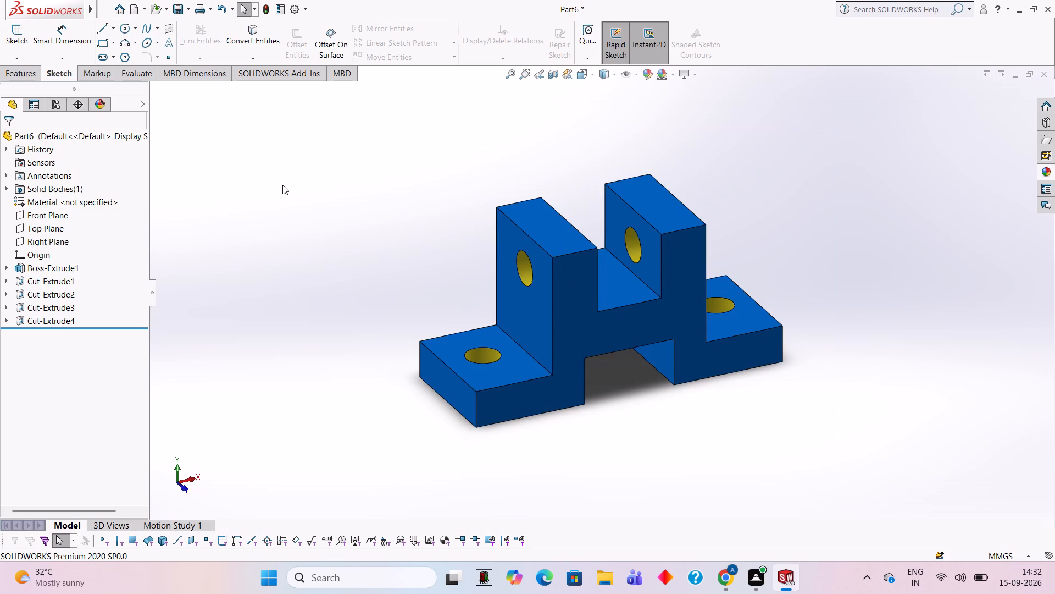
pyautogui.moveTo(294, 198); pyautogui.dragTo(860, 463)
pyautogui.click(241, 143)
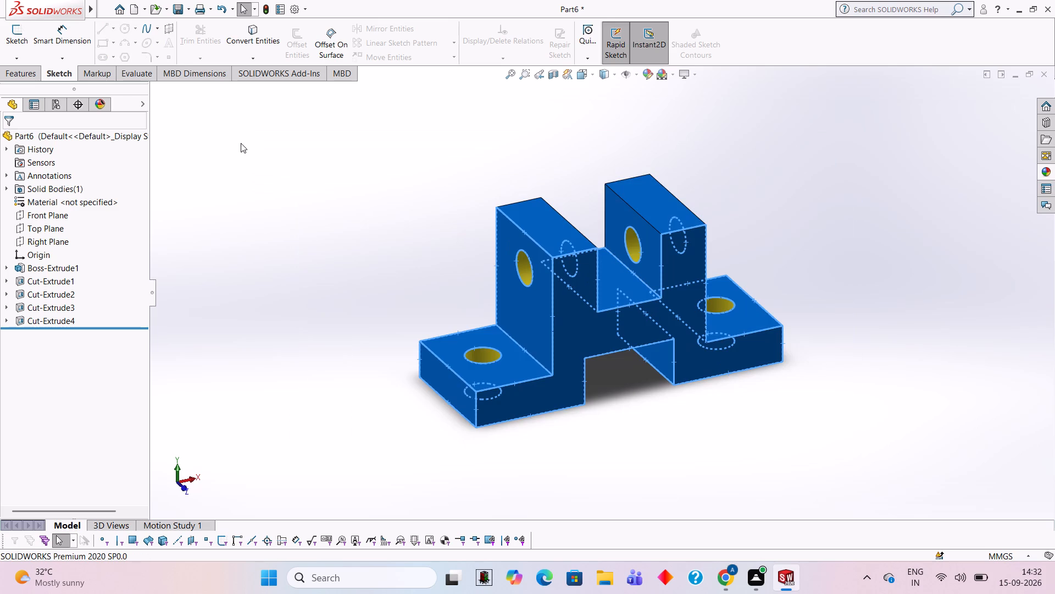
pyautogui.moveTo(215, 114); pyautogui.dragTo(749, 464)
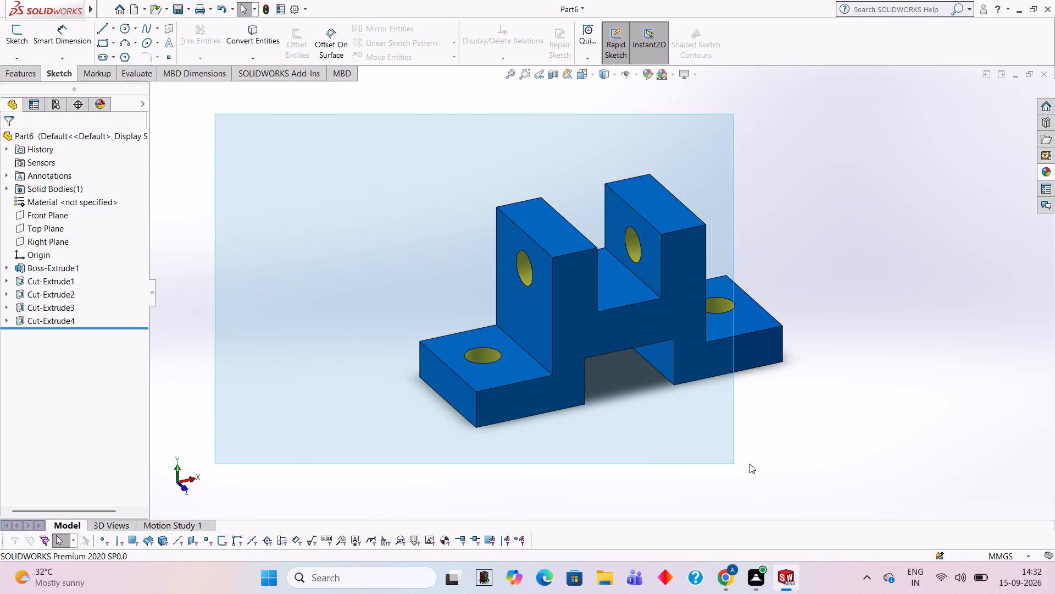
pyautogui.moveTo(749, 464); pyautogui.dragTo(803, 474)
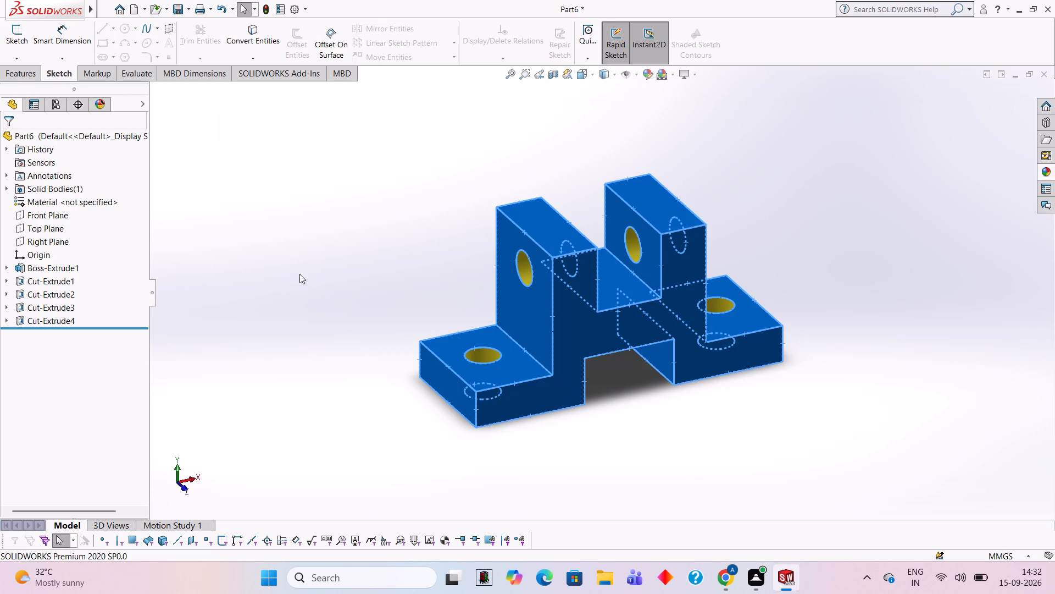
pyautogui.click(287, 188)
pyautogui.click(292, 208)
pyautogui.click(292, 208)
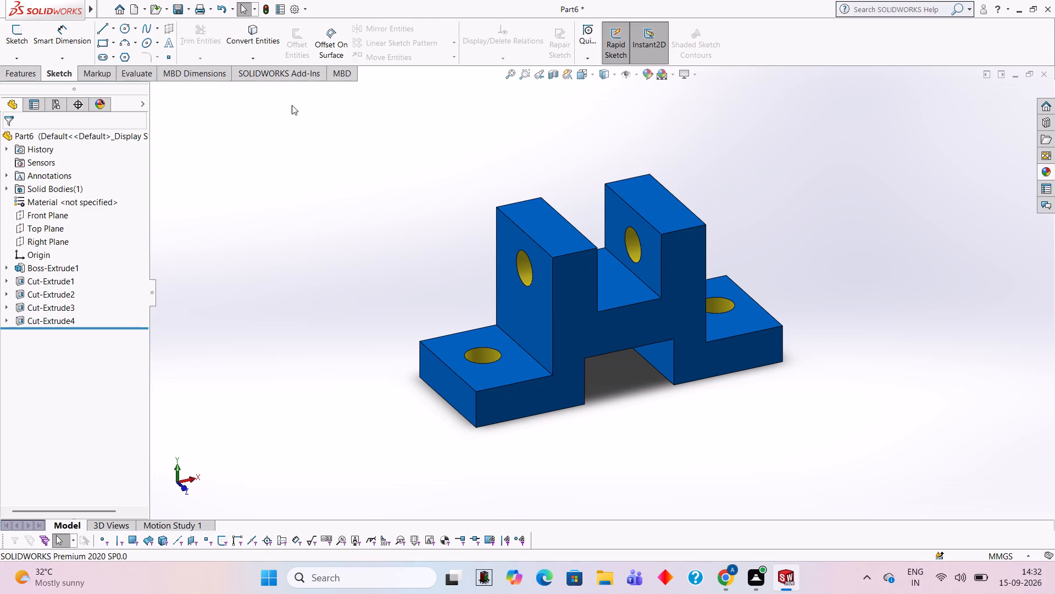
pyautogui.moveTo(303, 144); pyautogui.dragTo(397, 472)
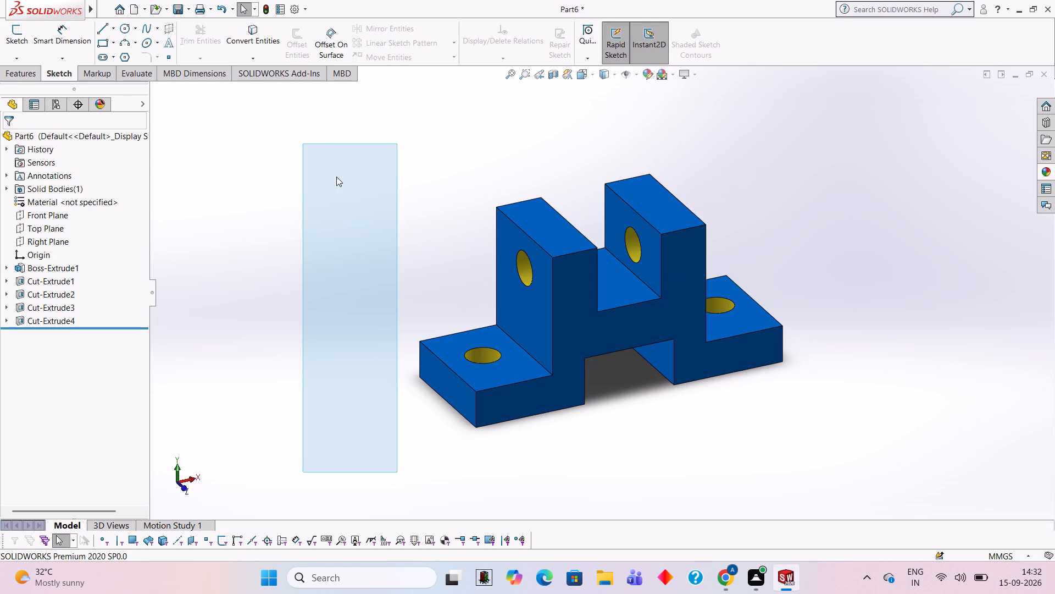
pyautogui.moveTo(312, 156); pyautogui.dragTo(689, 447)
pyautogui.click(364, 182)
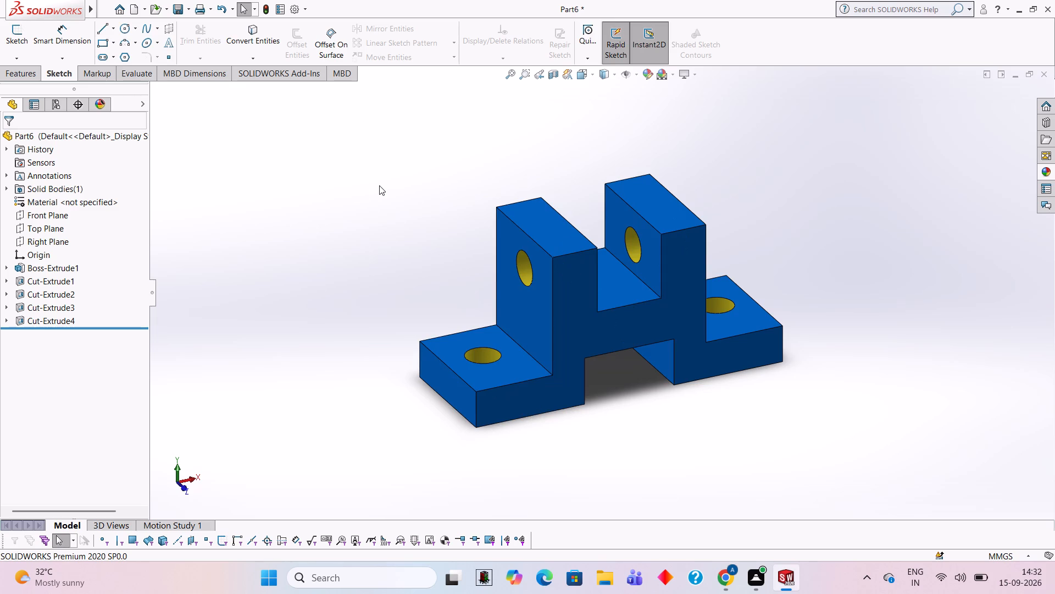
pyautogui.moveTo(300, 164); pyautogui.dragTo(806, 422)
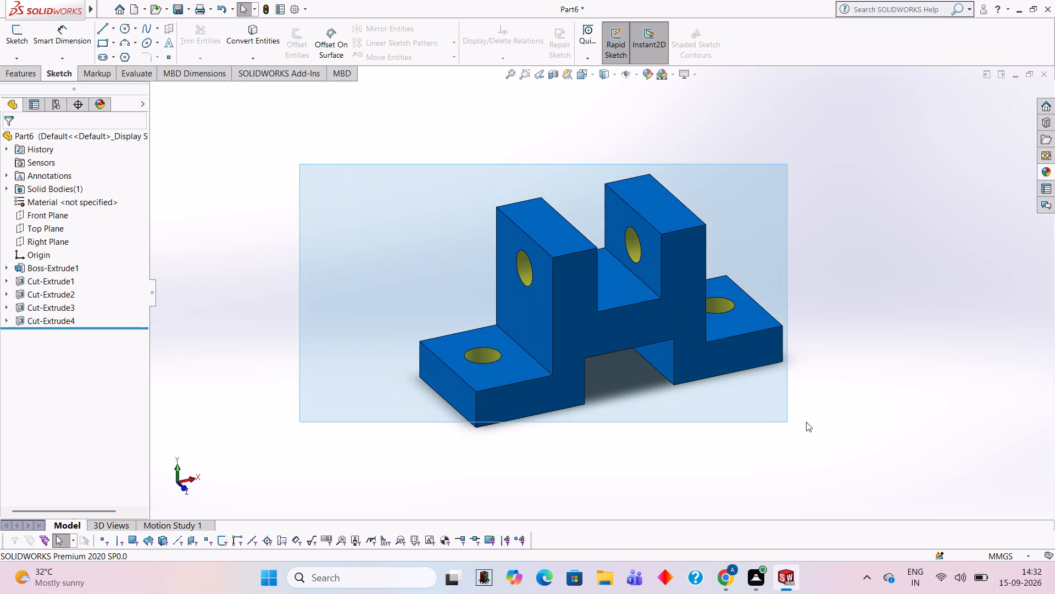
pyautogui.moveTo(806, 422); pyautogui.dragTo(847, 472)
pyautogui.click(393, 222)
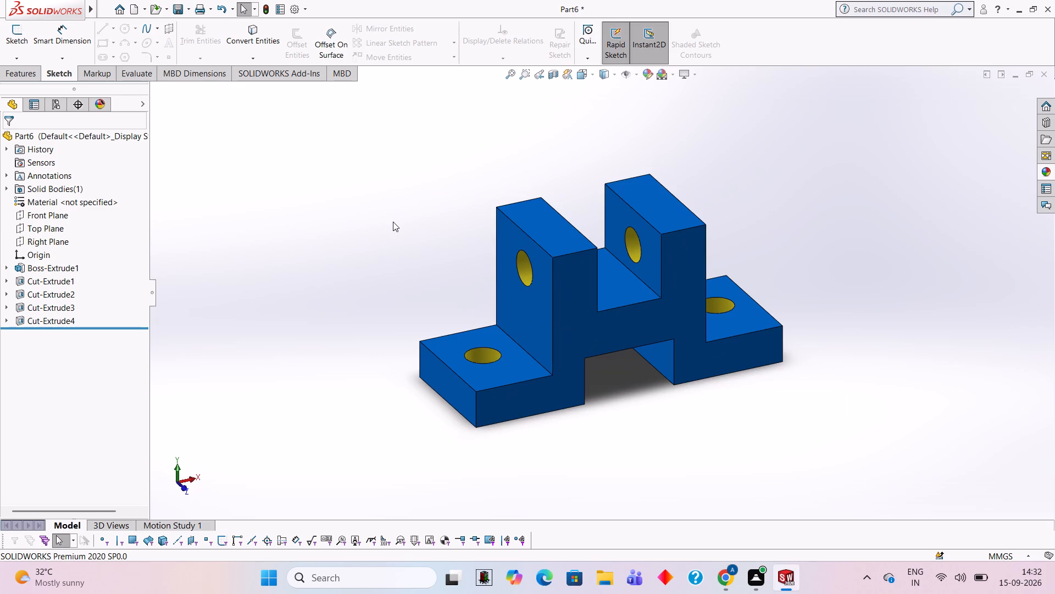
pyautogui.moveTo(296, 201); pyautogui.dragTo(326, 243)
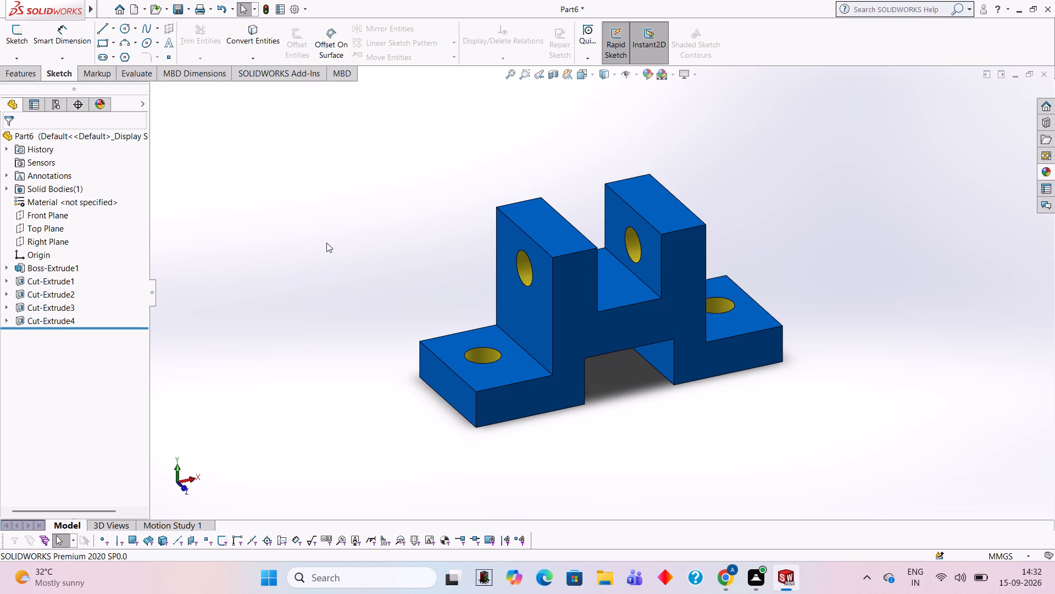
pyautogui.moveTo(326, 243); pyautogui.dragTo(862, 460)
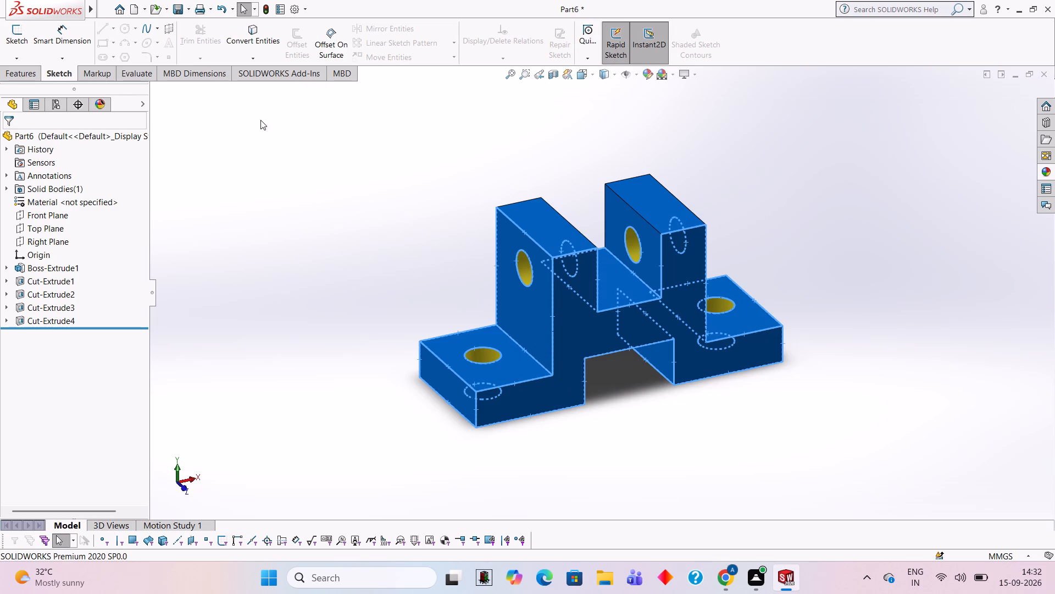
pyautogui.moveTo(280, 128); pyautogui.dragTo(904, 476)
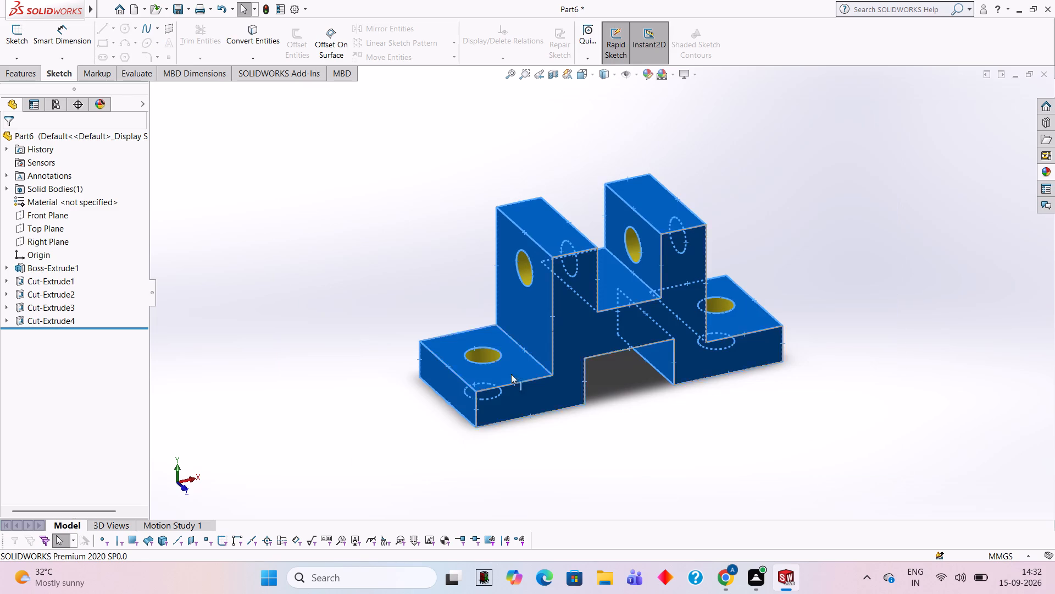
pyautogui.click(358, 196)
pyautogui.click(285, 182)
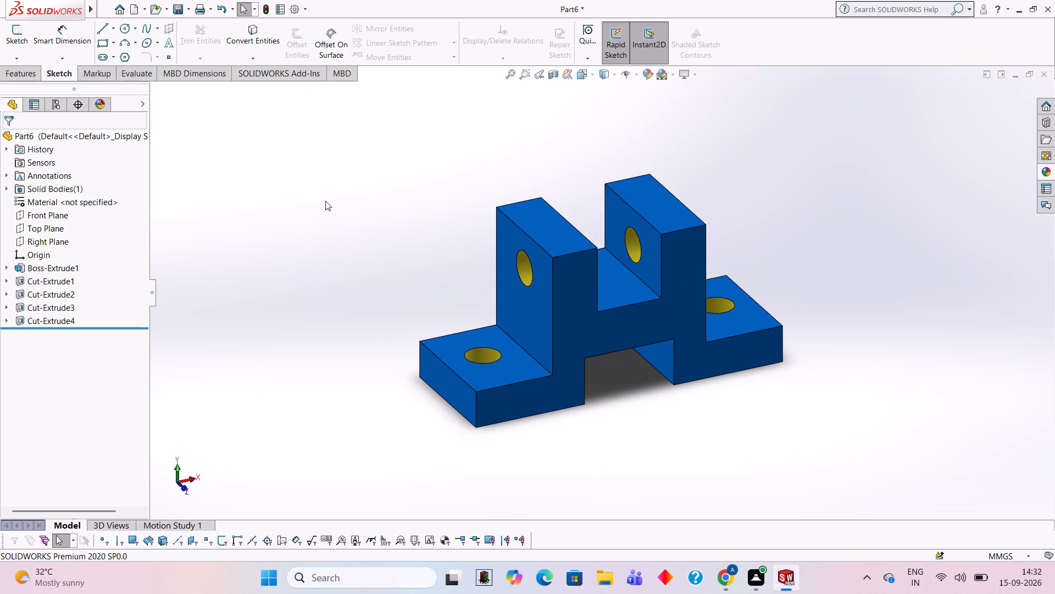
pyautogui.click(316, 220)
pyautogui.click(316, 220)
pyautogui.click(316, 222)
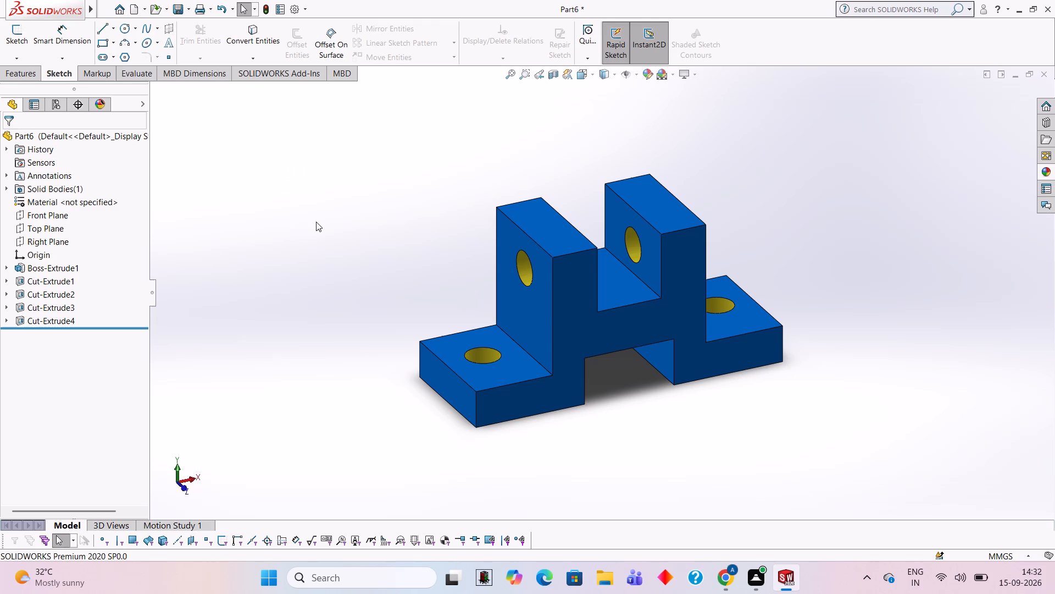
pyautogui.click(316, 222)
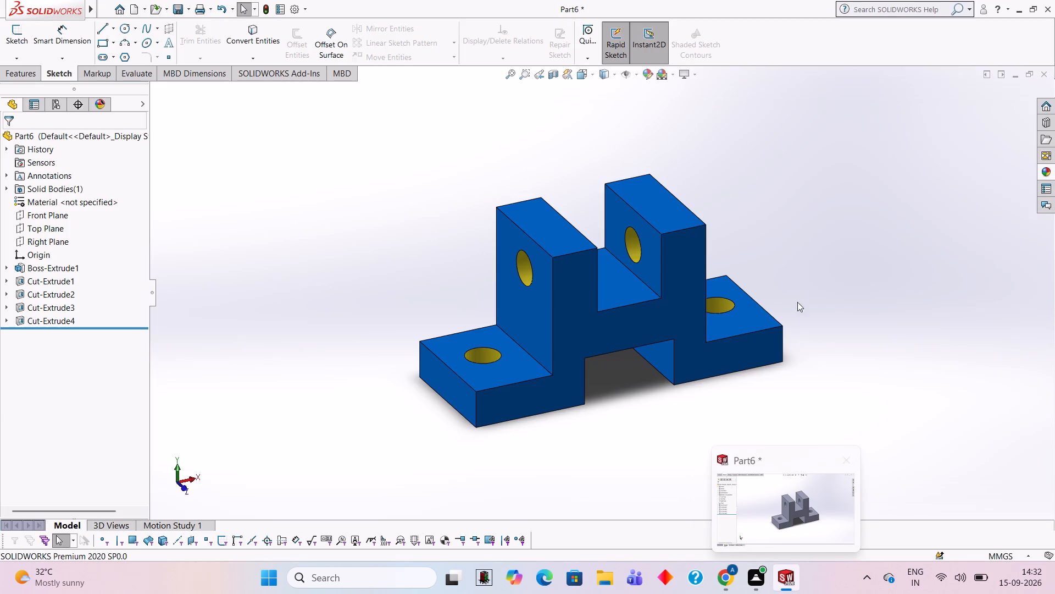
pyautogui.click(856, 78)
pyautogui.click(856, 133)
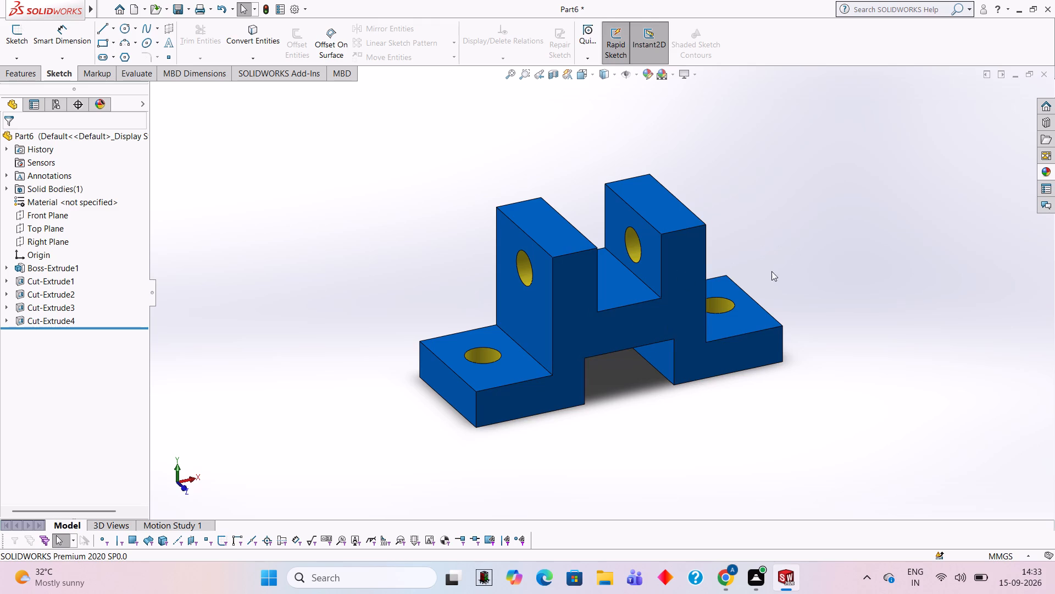
# Rotate the view slightly to examine the blue block and its yellow holes from a higher angle.
pyautogui.rightClick(786, 211)
pyautogui.click(836, 258)
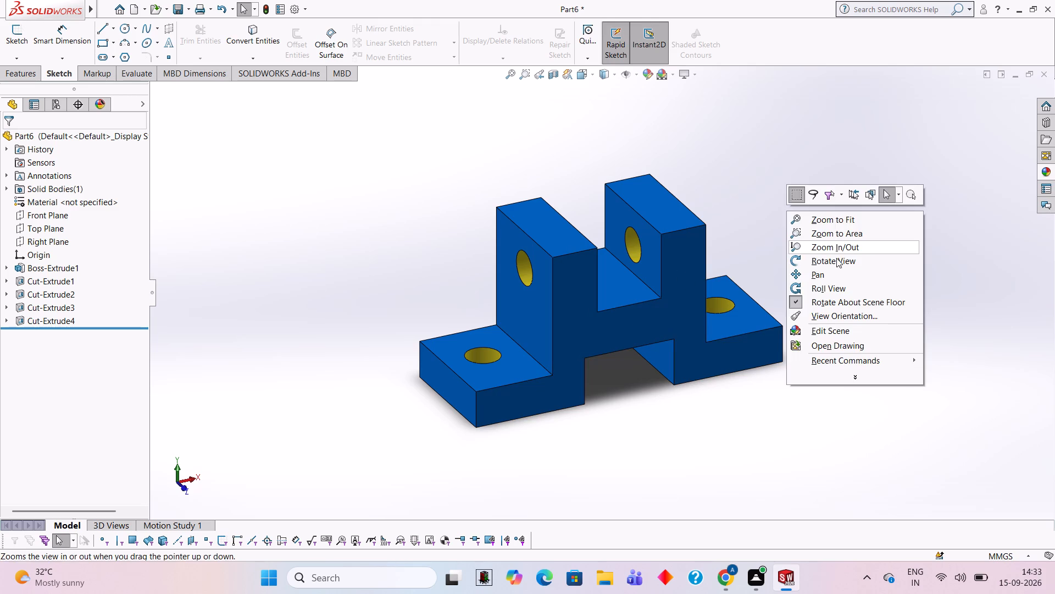
pyautogui.moveTo(856, 274); pyautogui.dragTo(859, 273)
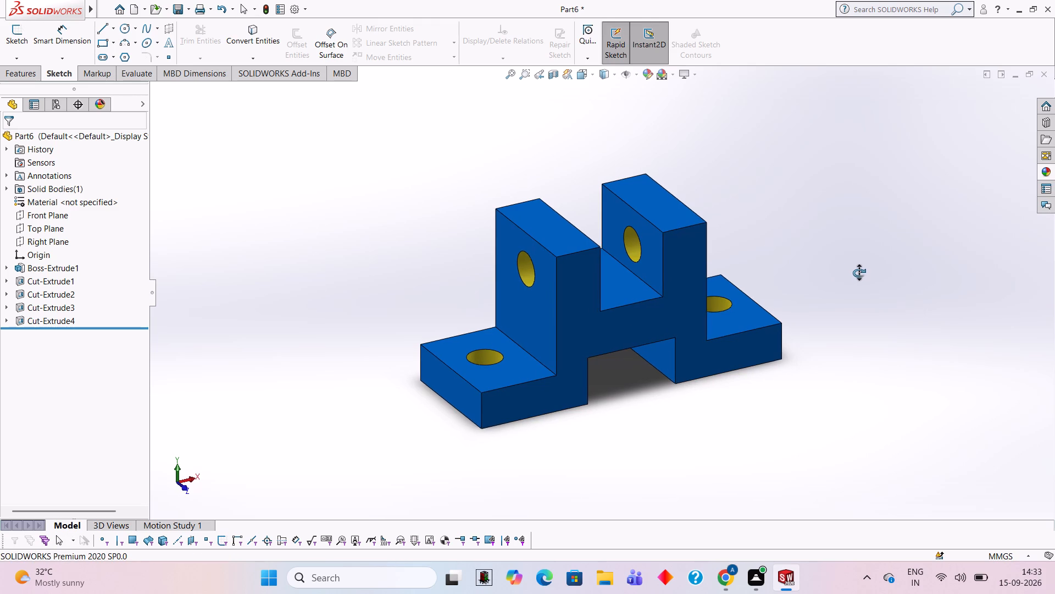
pyautogui.moveTo(859, 273); pyautogui.dragTo(850, 301)
pyautogui.click(861, 162)
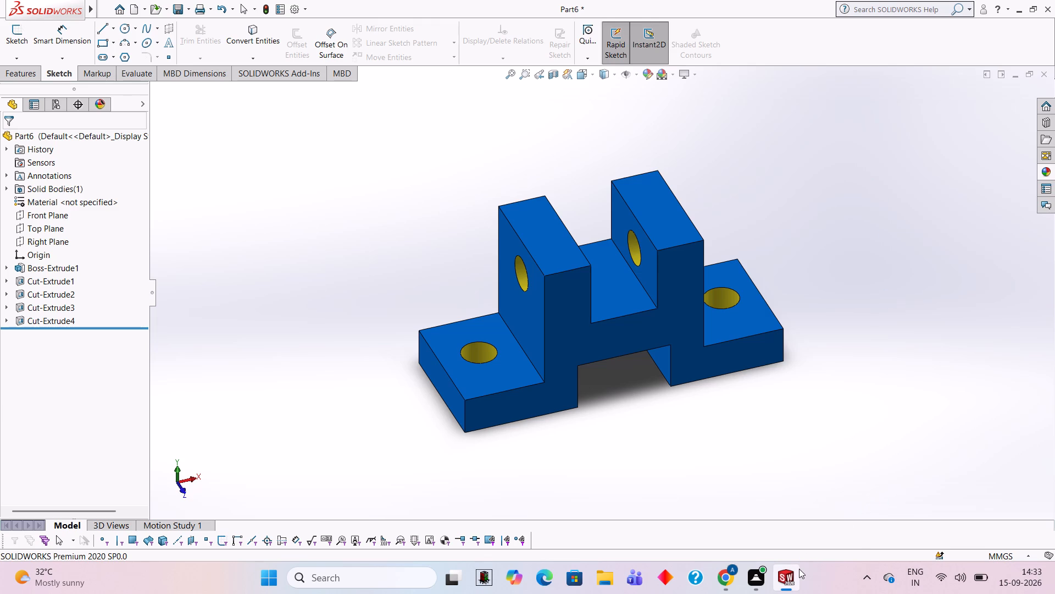
pyautogui.click(880, 239)
pyautogui.click(831, 266)
pyautogui.click(829, 224)
pyautogui.press('Escape')
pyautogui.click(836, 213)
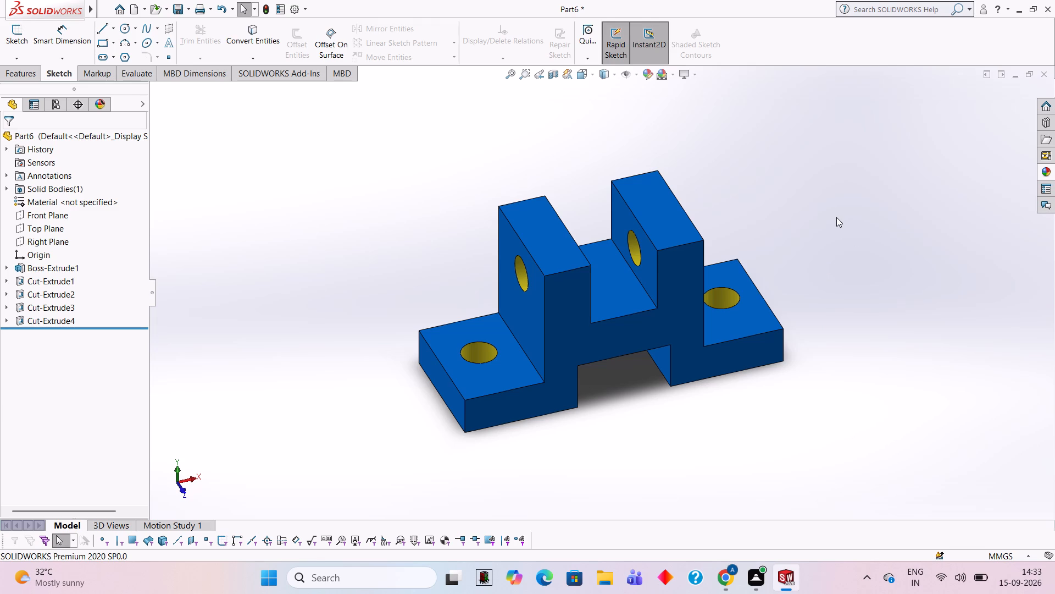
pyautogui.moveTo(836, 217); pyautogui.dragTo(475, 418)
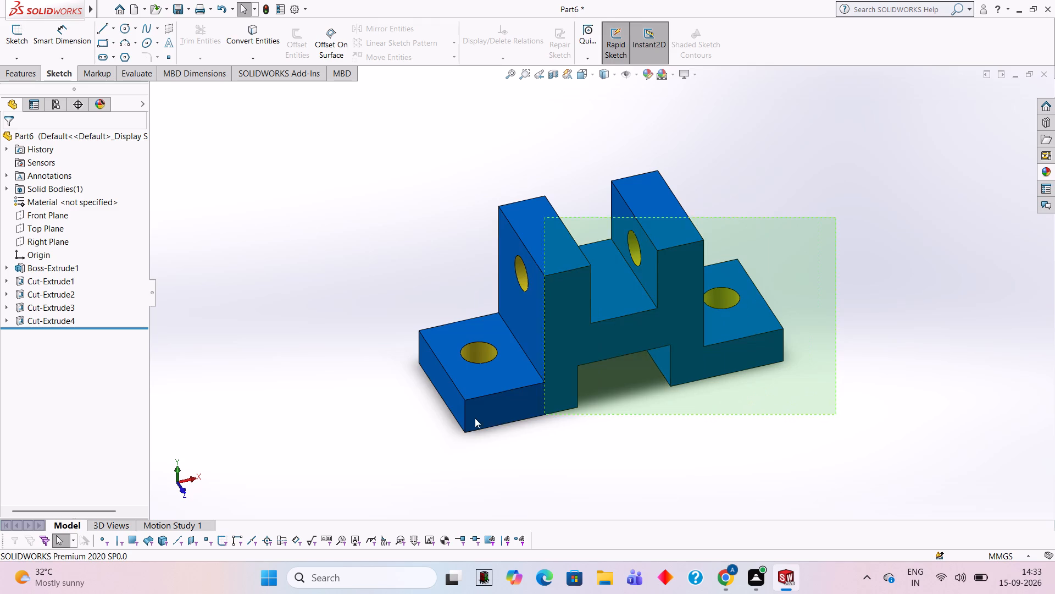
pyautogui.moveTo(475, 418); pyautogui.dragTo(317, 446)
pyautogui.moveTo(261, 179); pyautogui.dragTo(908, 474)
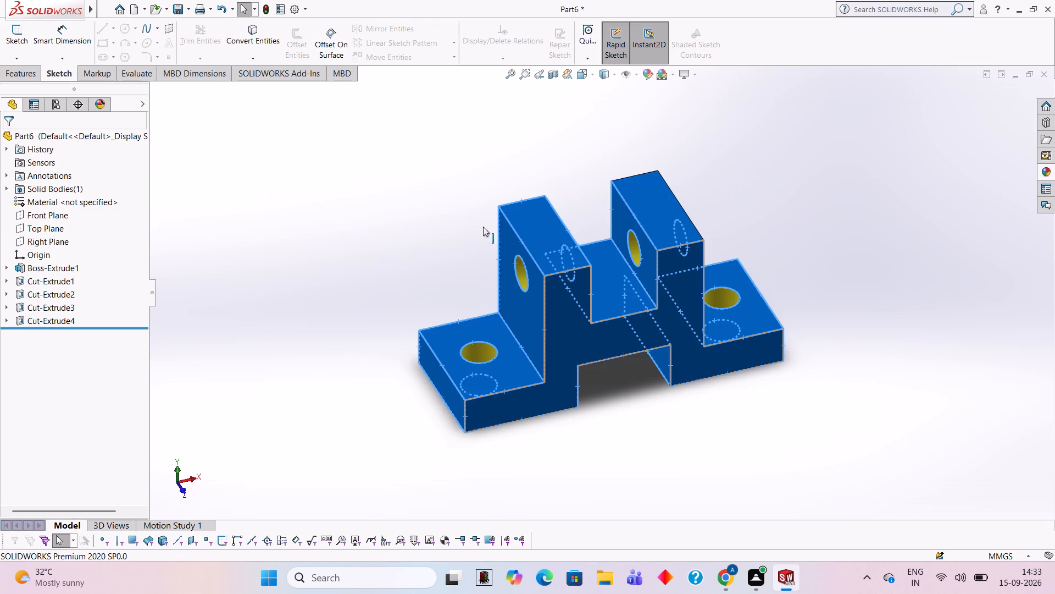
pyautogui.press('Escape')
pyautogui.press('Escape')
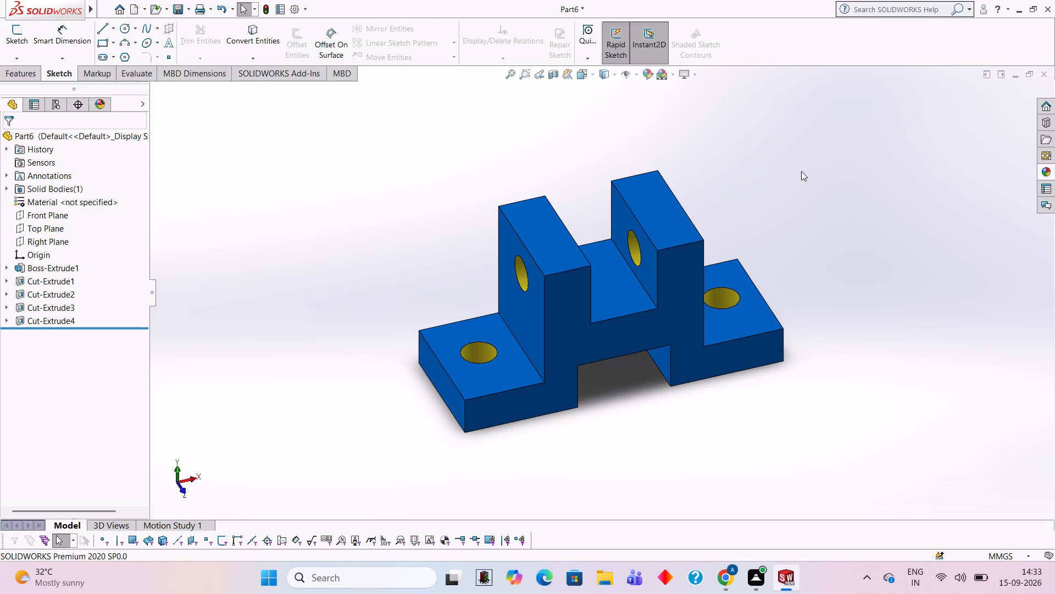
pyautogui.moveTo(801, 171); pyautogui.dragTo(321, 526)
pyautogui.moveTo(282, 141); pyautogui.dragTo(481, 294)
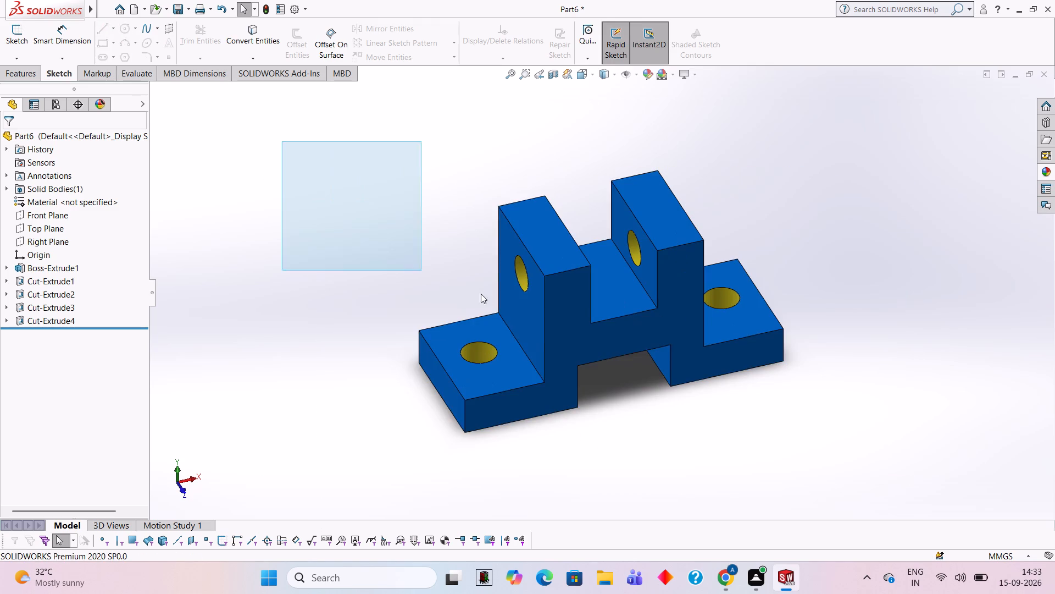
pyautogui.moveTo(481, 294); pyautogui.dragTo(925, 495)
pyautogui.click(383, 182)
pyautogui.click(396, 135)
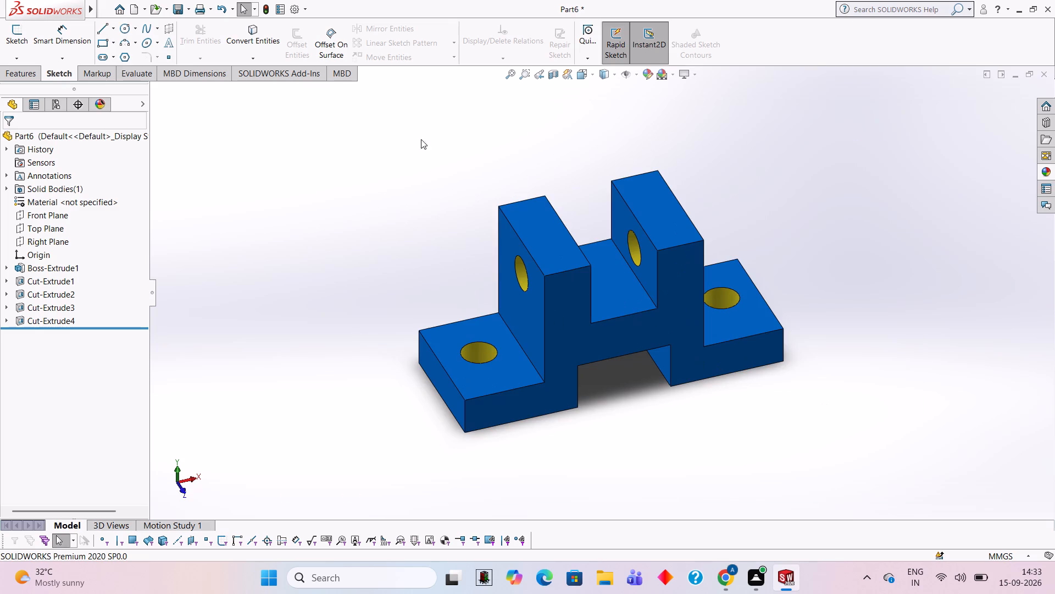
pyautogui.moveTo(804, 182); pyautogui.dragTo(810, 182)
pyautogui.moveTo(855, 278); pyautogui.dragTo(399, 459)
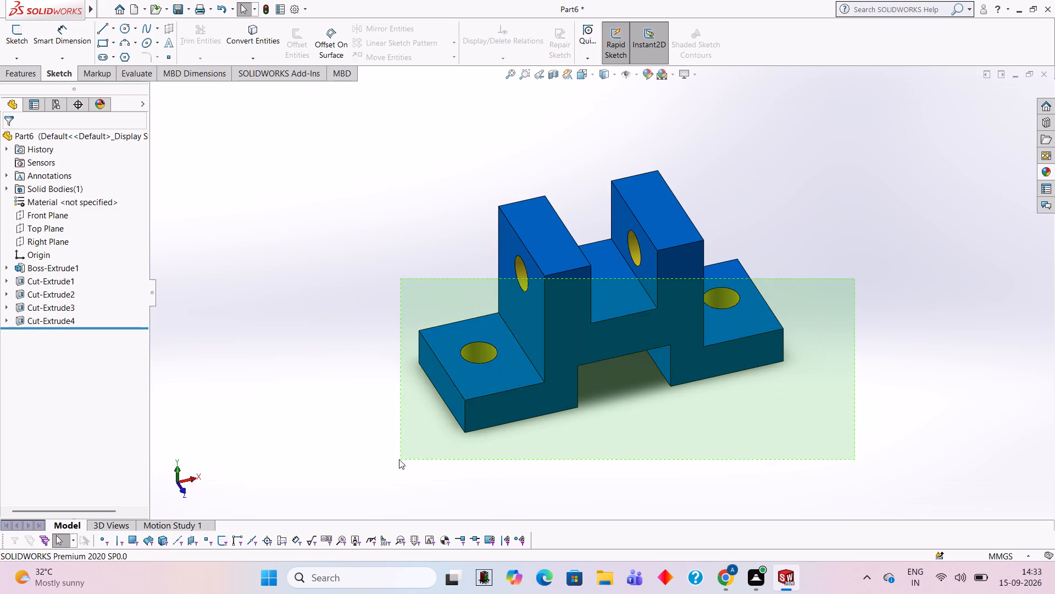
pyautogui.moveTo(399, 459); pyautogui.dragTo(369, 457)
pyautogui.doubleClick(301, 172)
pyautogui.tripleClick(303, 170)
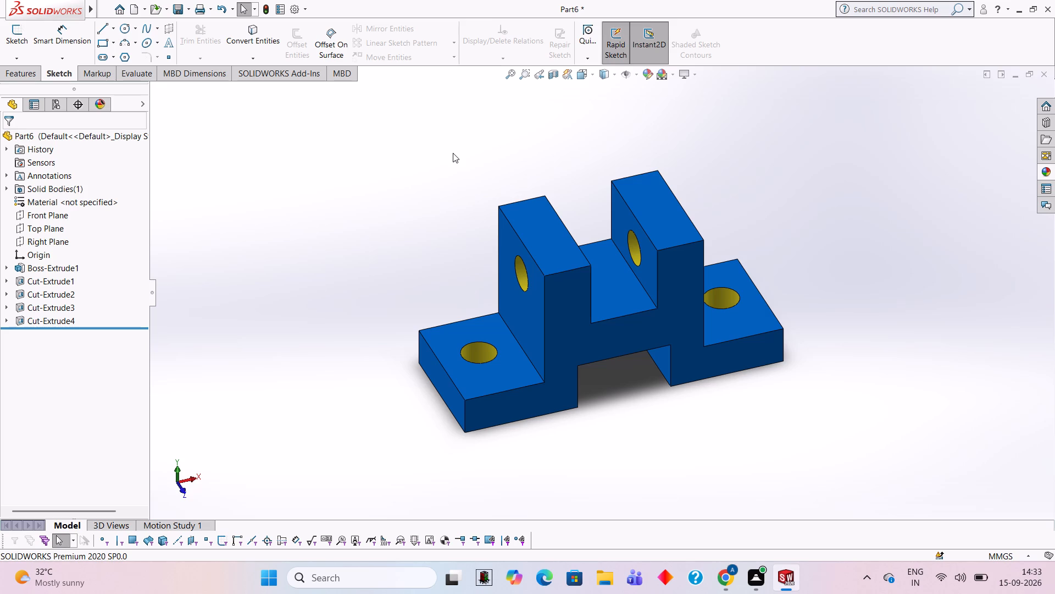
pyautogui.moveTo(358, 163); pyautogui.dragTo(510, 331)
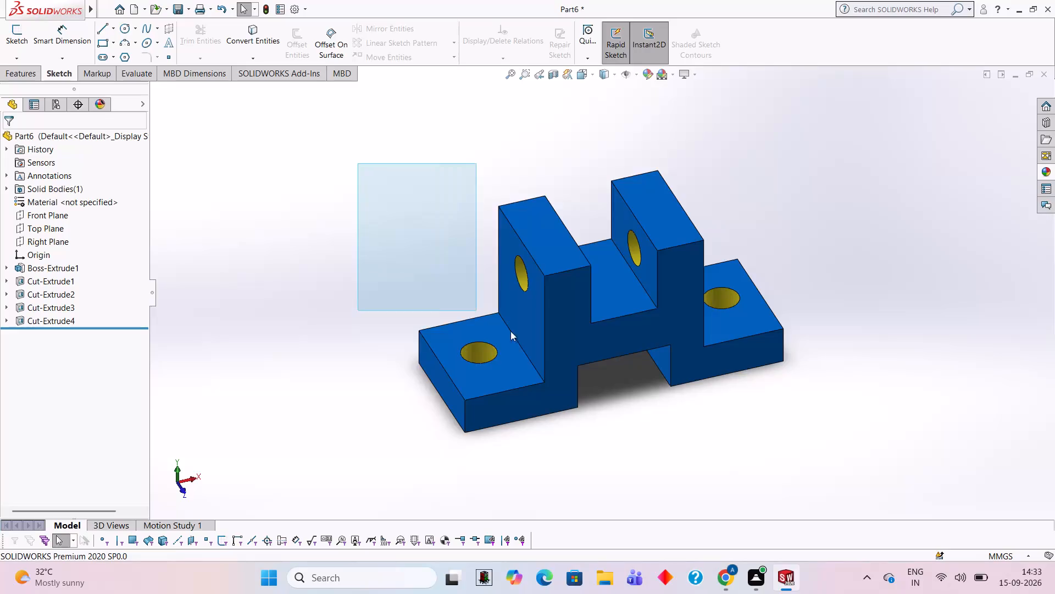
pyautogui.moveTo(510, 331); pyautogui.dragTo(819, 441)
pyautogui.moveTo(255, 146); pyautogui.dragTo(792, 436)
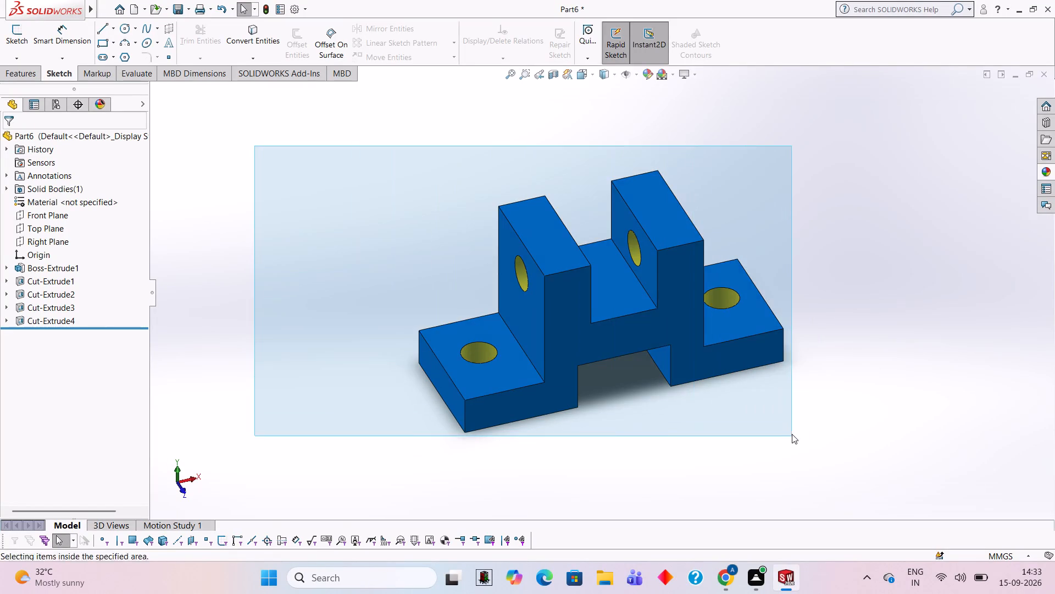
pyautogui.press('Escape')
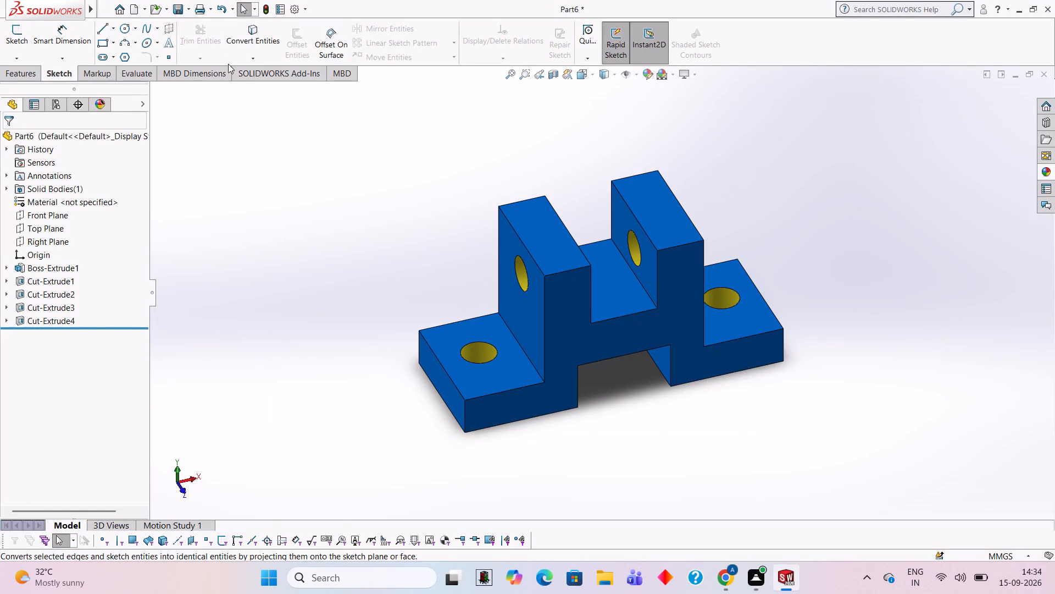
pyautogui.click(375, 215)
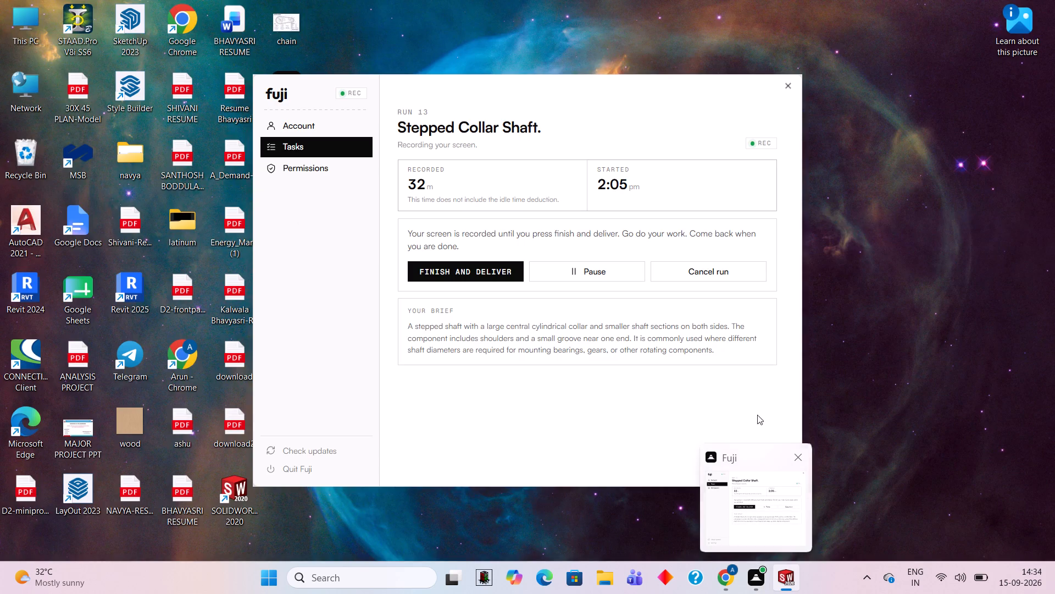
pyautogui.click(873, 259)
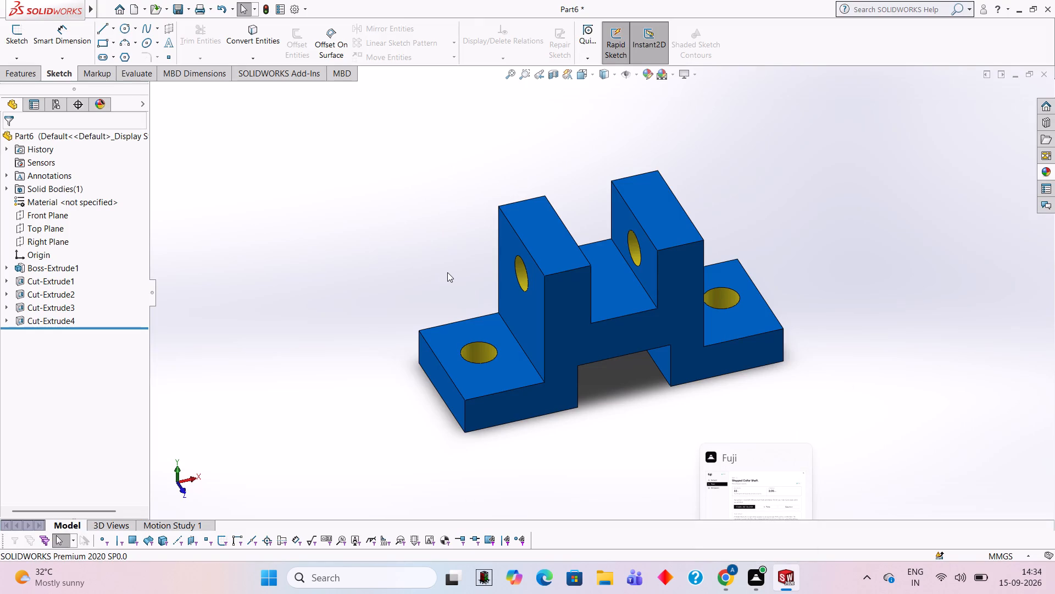
# Save the part in the Documents folder as a SOLIDWORKS part named 6666666.
pyautogui.hotkey('ctrl', 's')
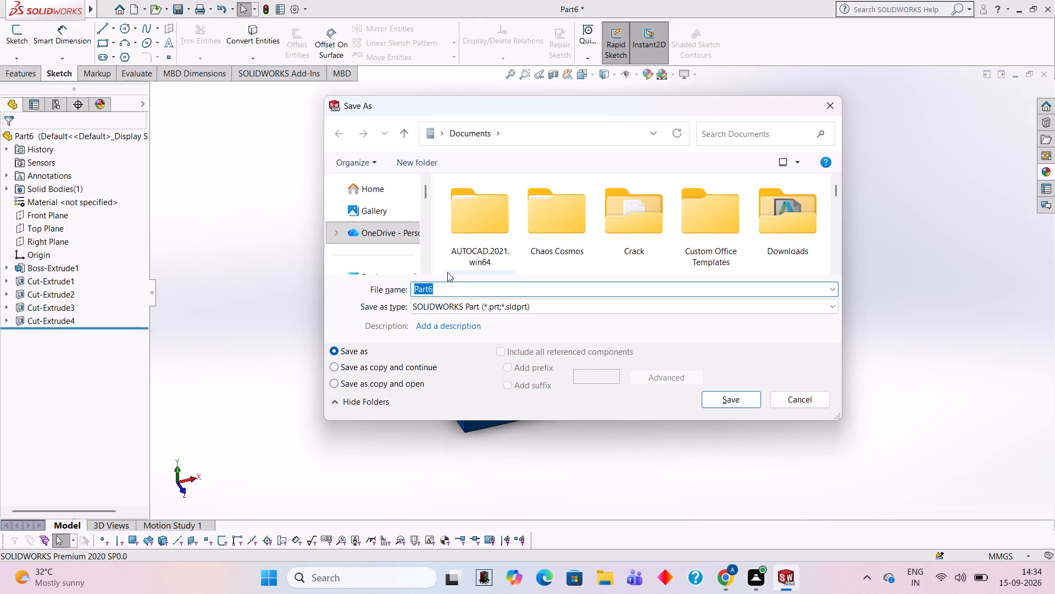
pyautogui.press('BackSpace')
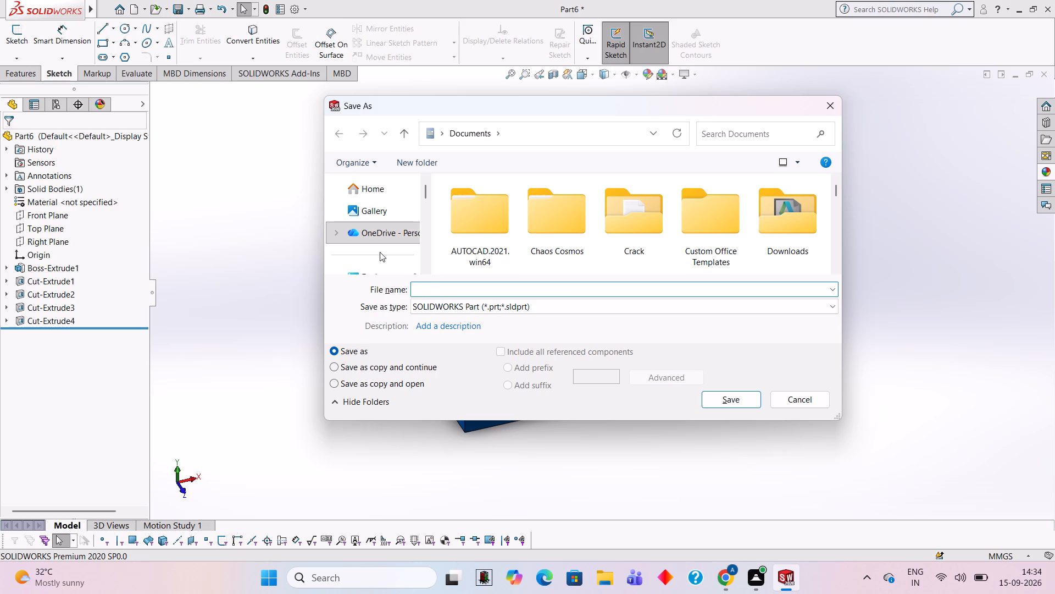
pyautogui.write('6666666')
pyautogui.press('Return')
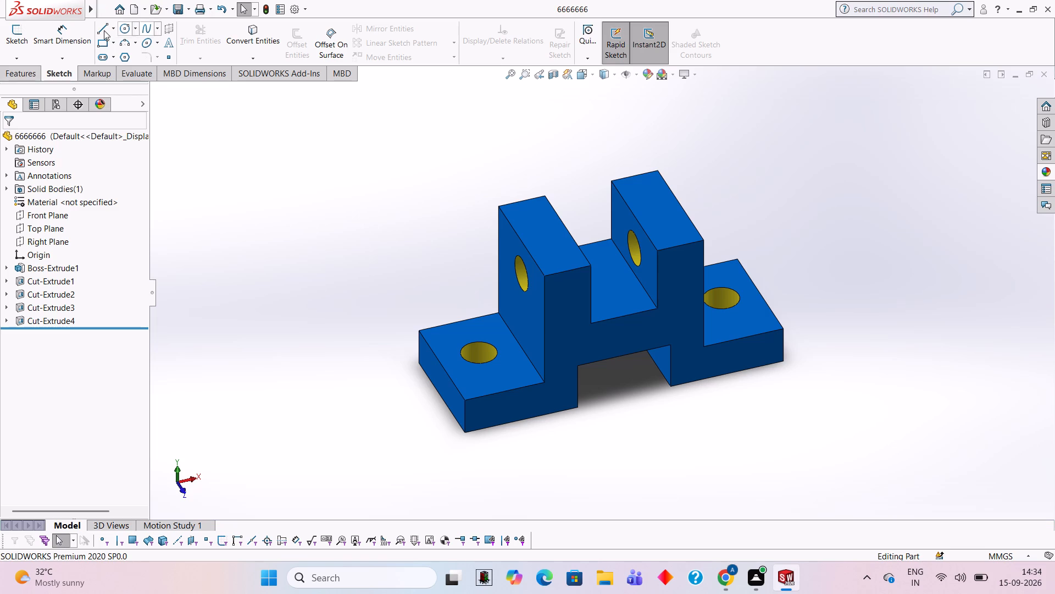
# Save the finished block as an Adobe PDF in the Documents folder, keeping the file name 6666666.
pyautogui.click(186, 7)
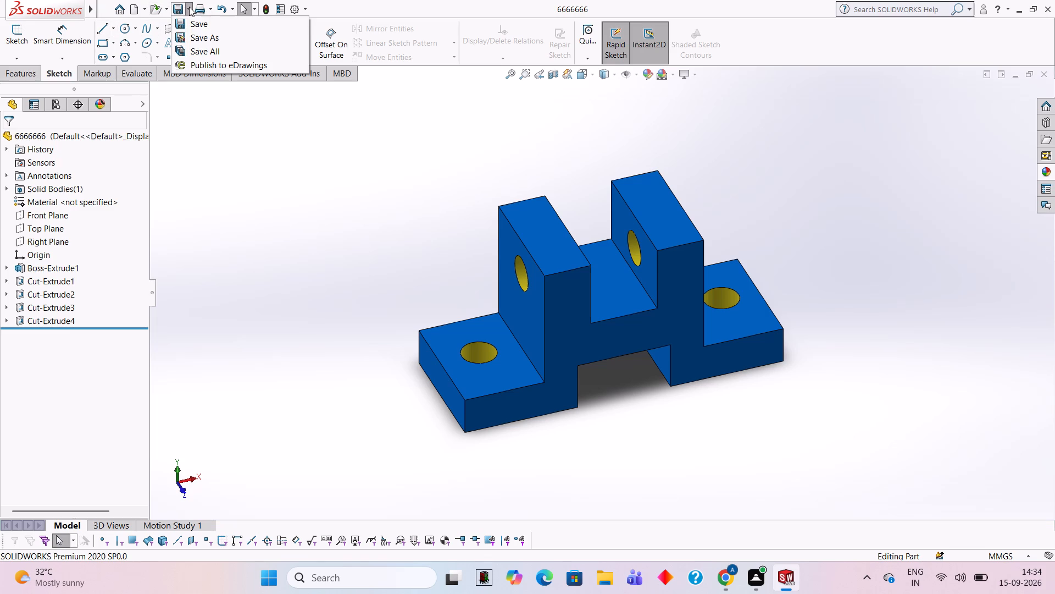
pyautogui.click(202, 32)
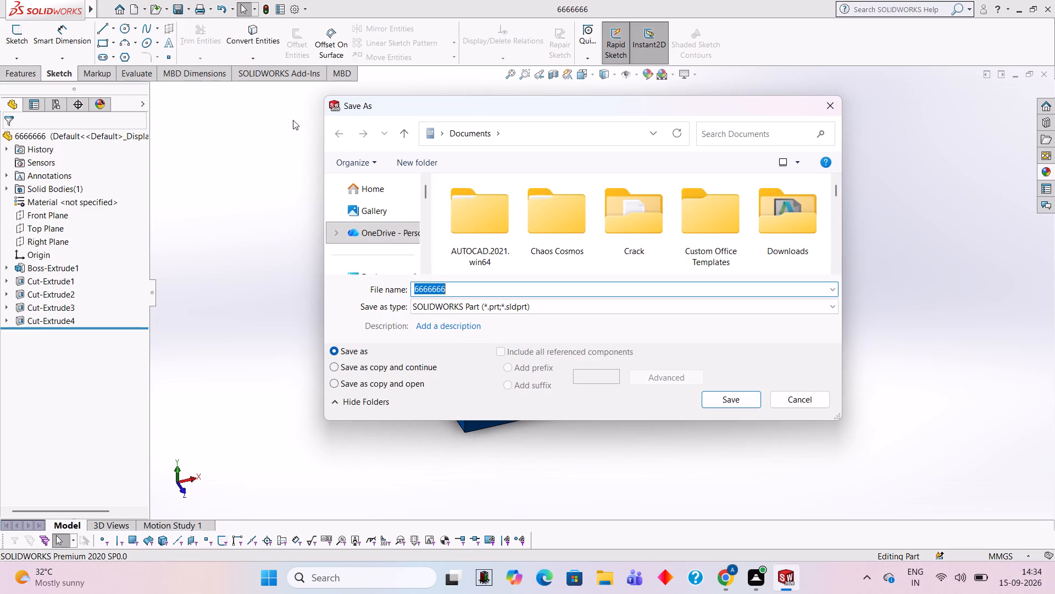
pyautogui.click(568, 301)
pyautogui.click(435, 86)
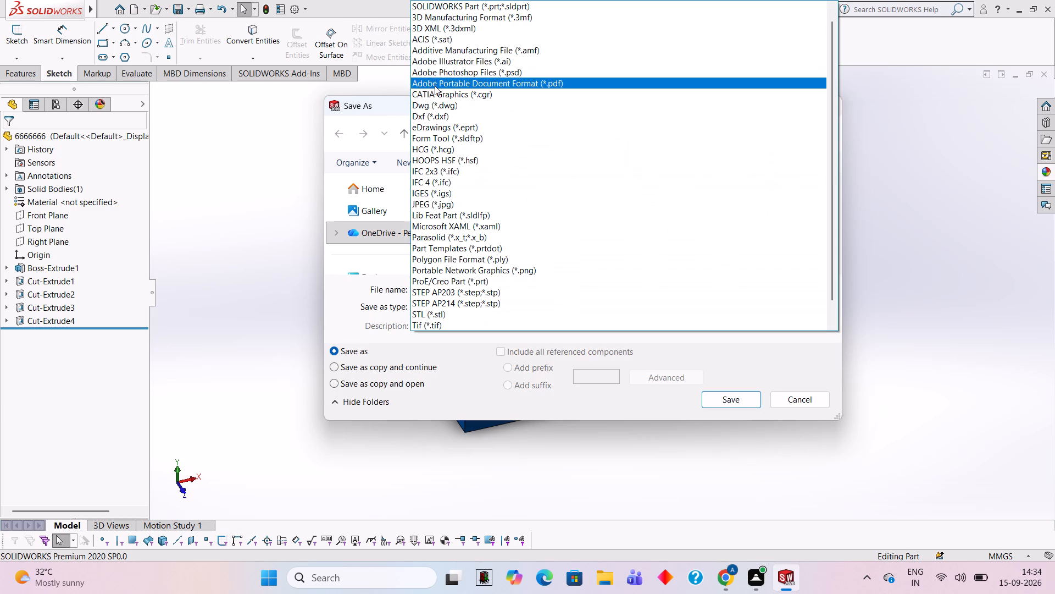
pyautogui.click(730, 424)
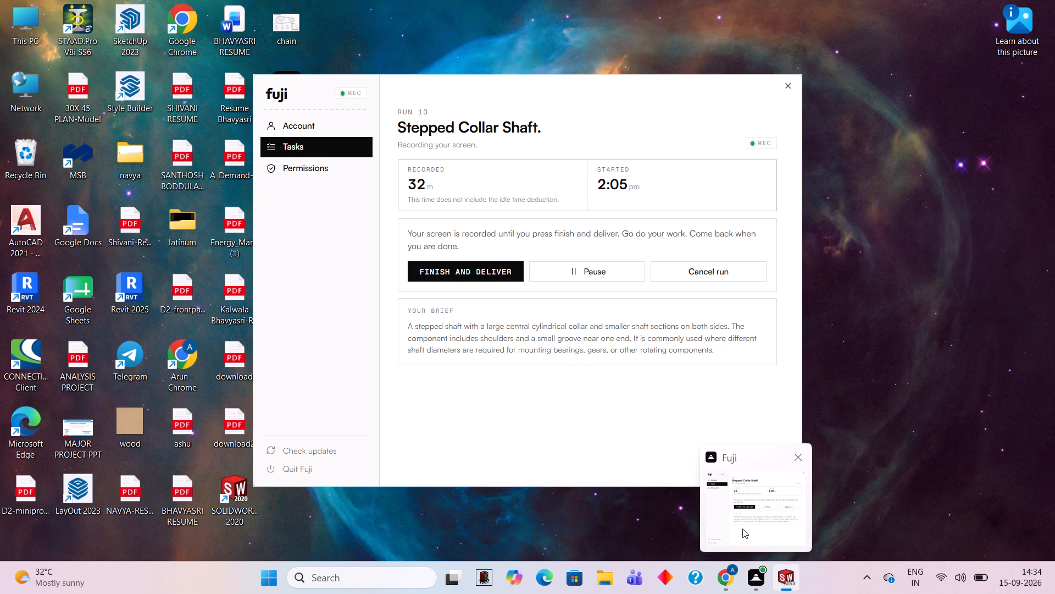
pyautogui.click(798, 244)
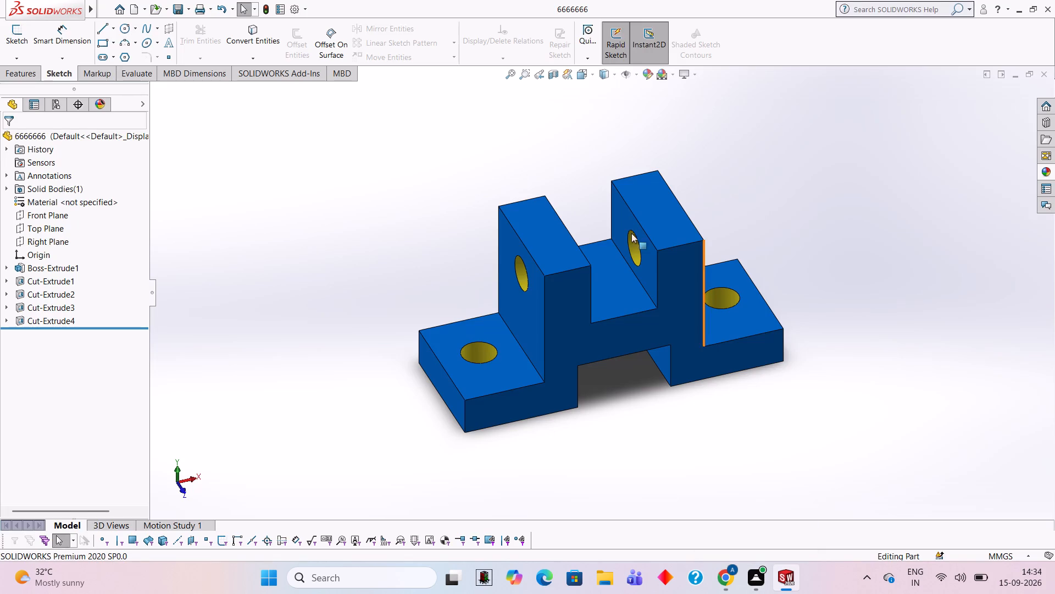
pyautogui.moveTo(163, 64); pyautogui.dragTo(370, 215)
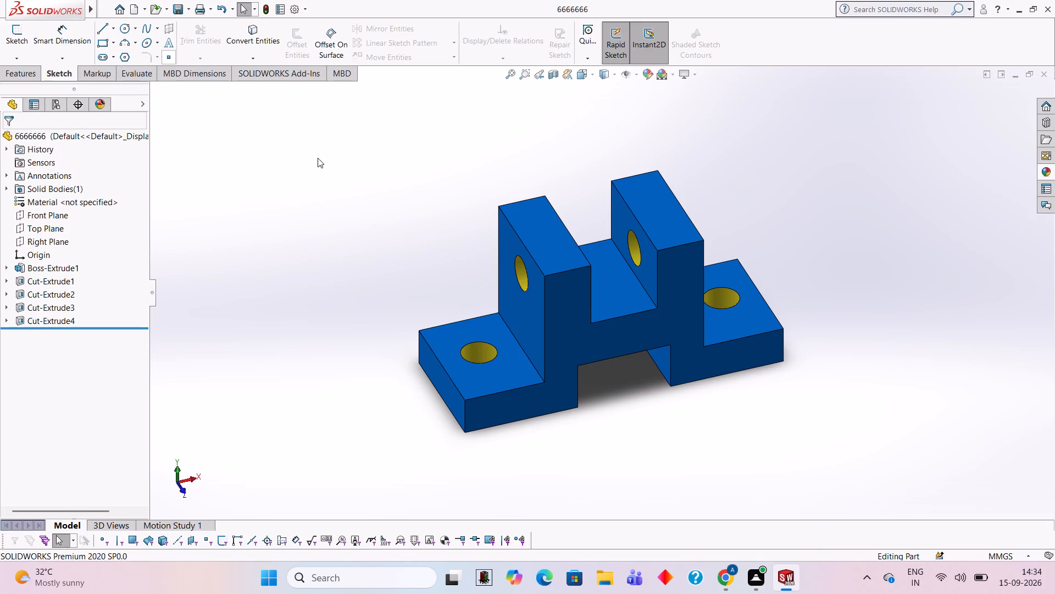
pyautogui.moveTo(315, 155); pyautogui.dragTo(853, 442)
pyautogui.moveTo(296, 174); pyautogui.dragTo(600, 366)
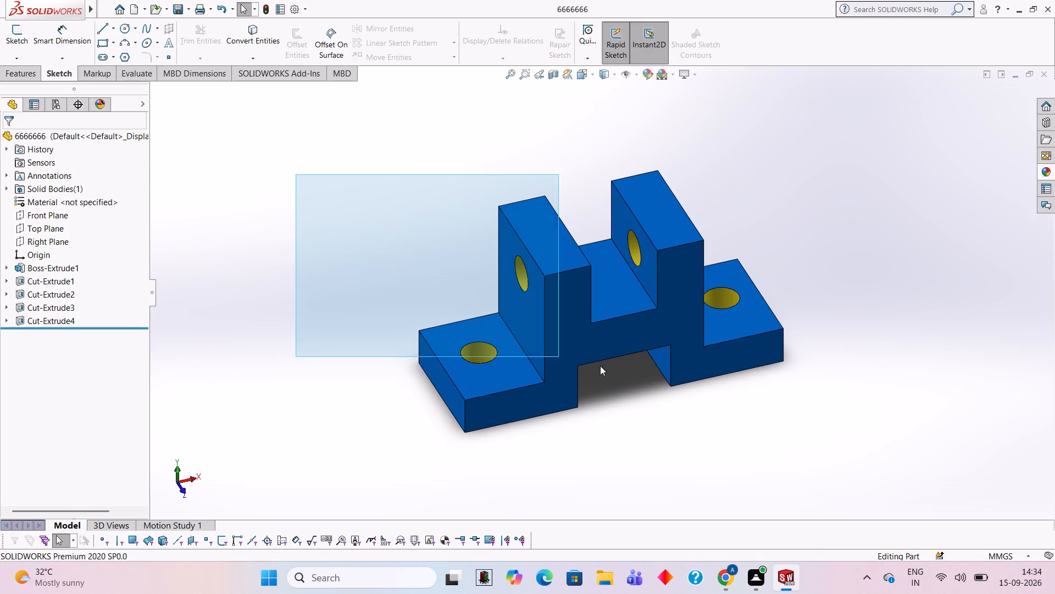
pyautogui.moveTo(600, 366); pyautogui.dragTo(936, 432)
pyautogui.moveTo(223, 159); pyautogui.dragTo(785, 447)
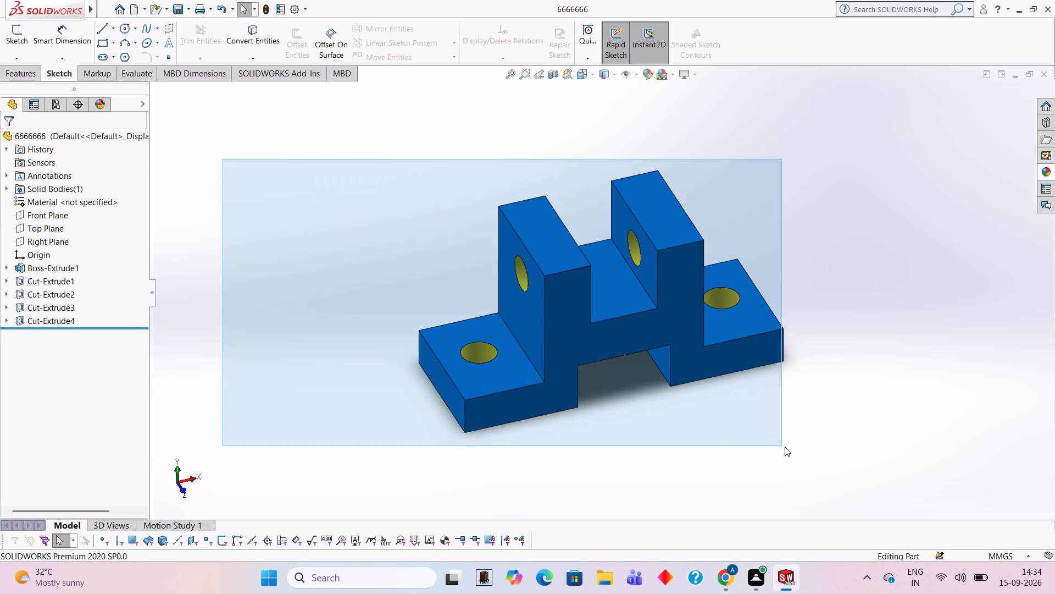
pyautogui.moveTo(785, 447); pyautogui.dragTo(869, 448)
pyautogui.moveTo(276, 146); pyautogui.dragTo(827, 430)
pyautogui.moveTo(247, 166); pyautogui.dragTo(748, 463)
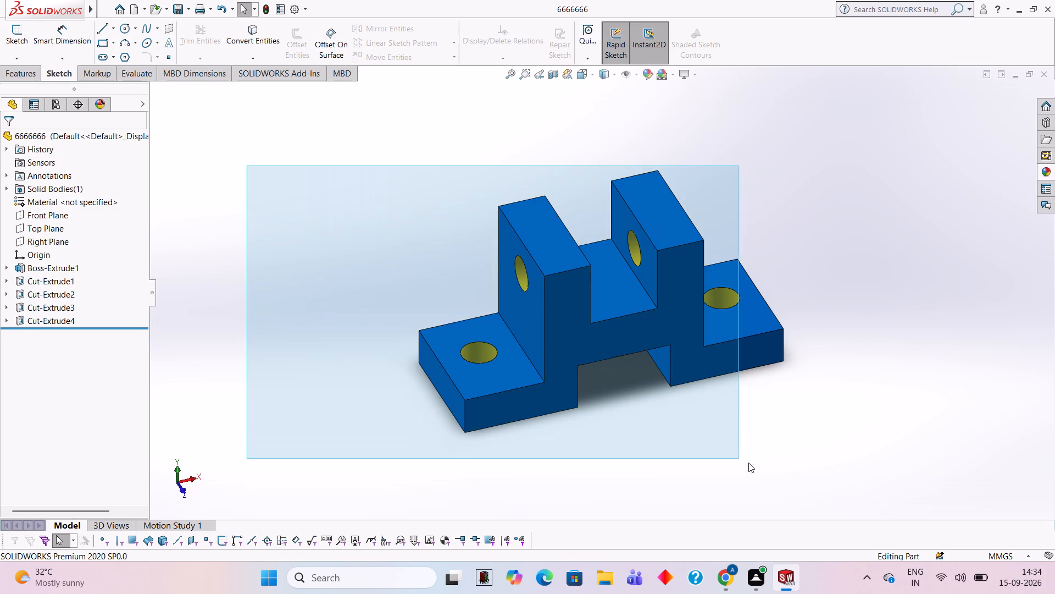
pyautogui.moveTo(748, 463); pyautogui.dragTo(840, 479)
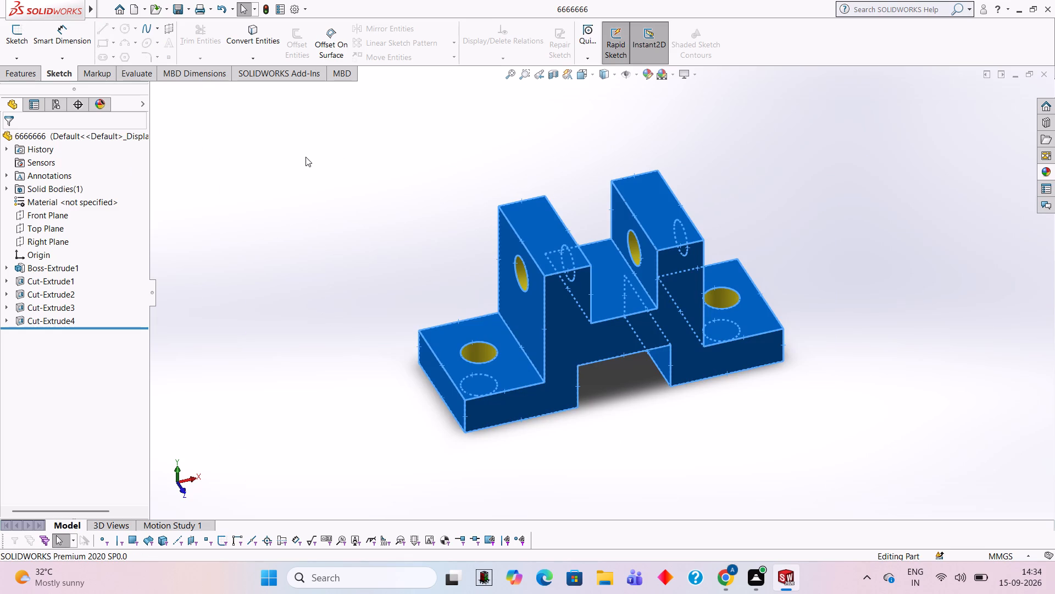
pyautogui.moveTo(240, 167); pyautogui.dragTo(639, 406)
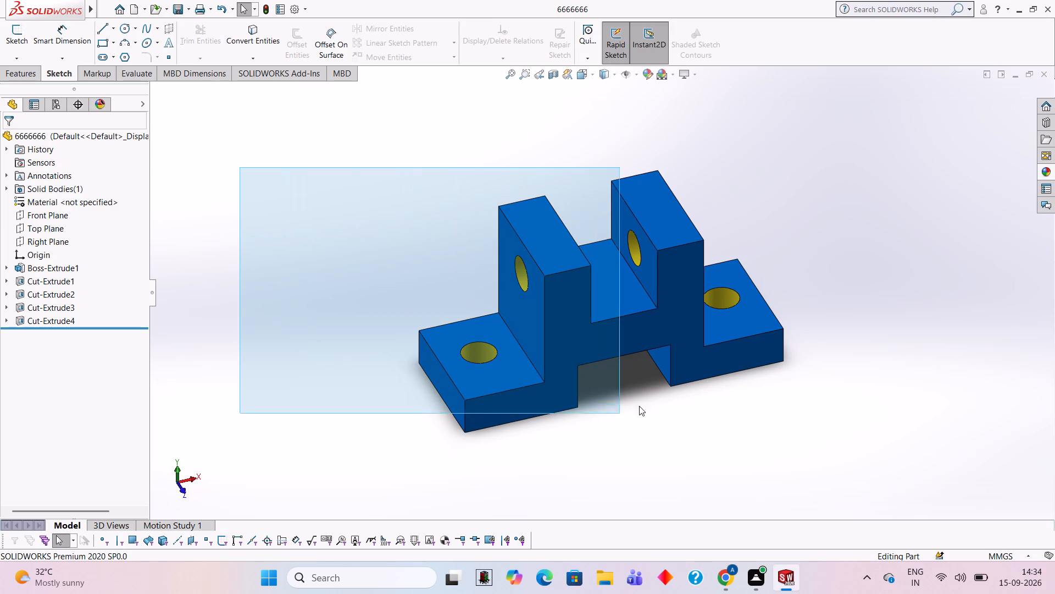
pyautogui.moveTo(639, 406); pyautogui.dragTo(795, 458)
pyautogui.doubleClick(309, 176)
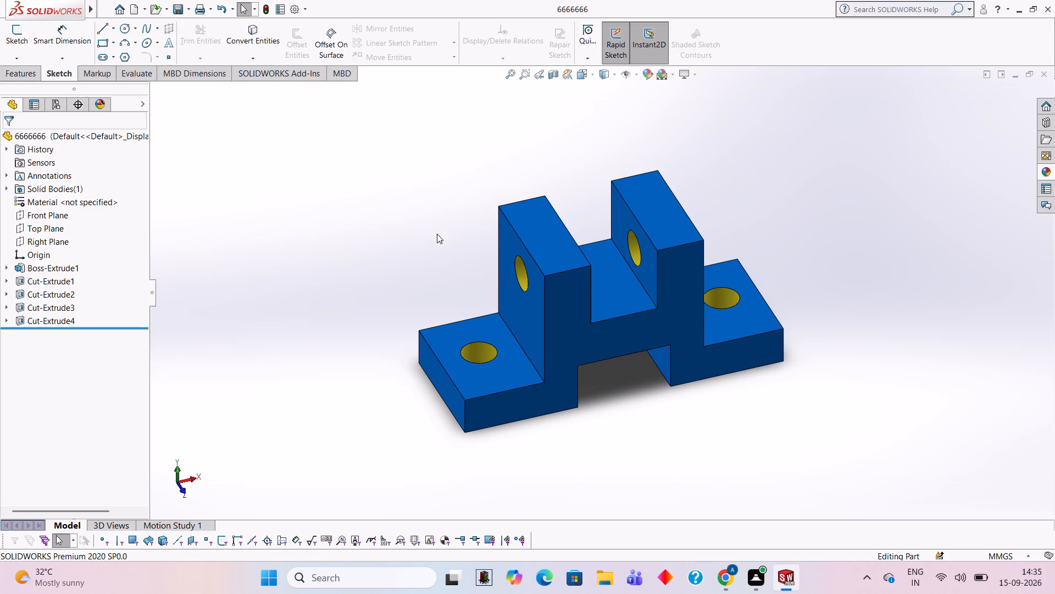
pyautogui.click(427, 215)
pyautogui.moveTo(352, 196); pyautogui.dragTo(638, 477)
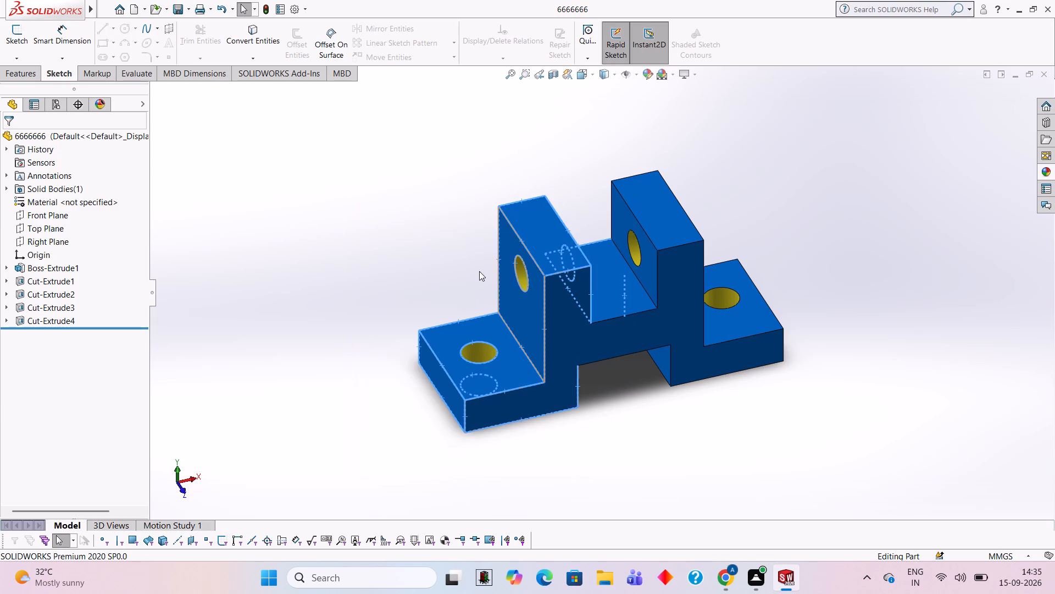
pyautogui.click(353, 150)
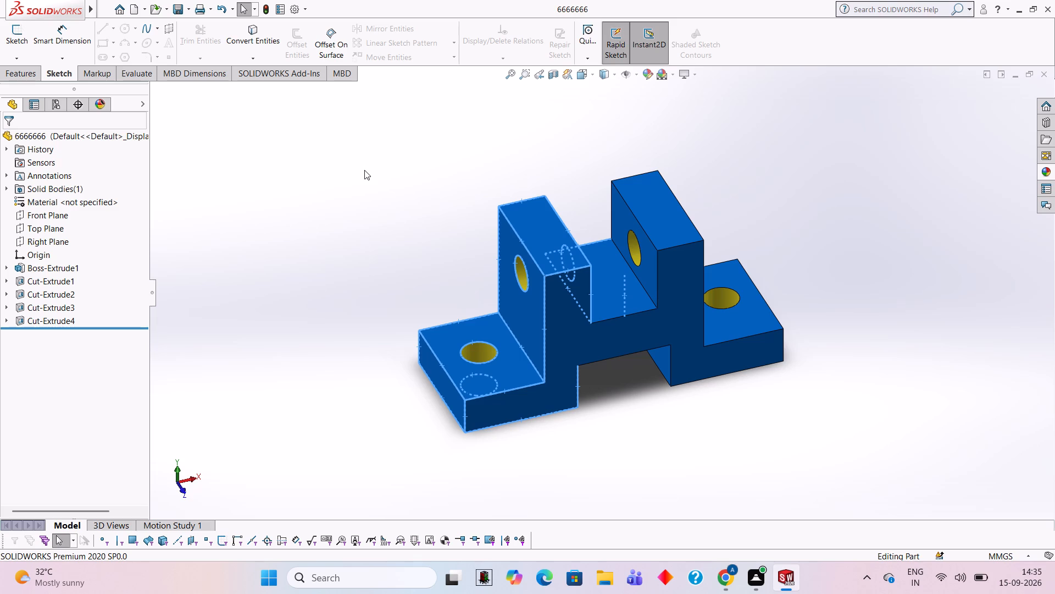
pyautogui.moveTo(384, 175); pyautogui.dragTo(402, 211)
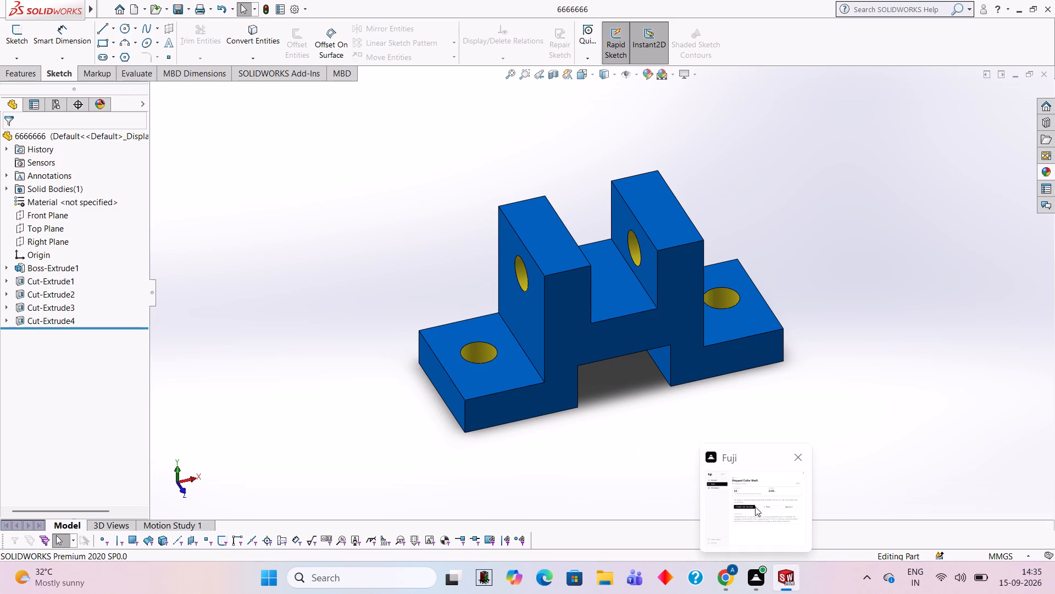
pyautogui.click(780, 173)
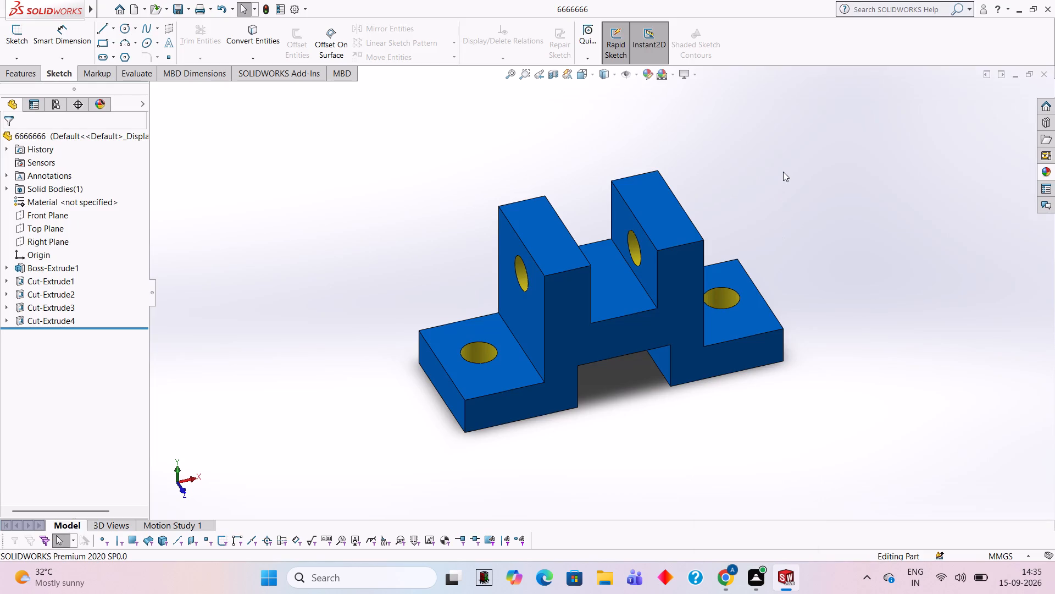